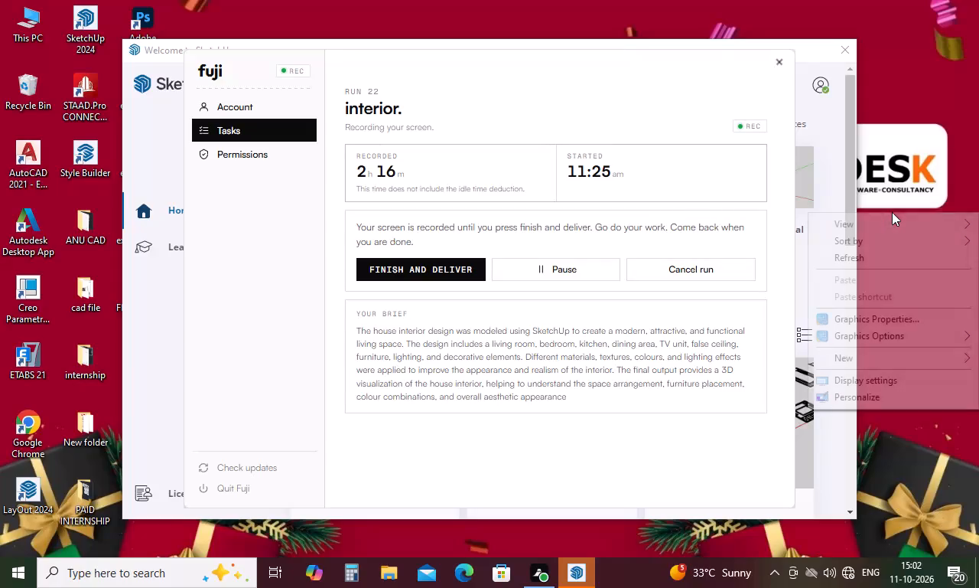
Close the SketchUp welcome window and relaunch SketchUp 2024 from the desktop.
click(887, 254)
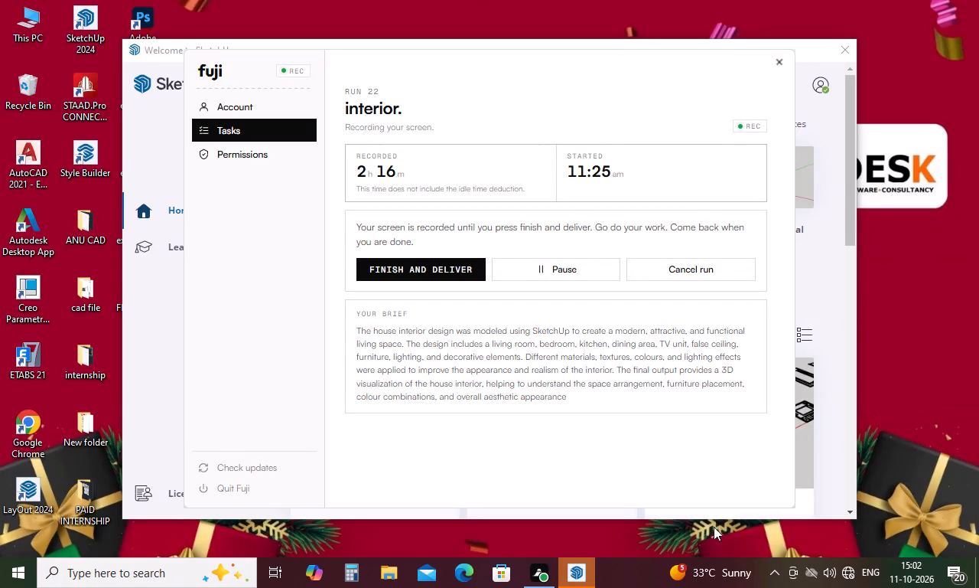
click(581, 571)
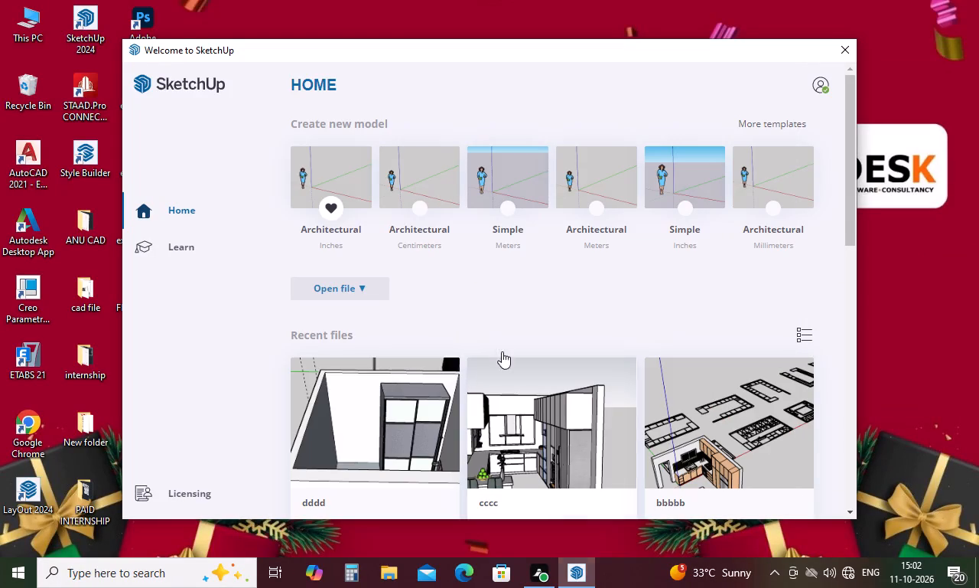
click(850, 47)
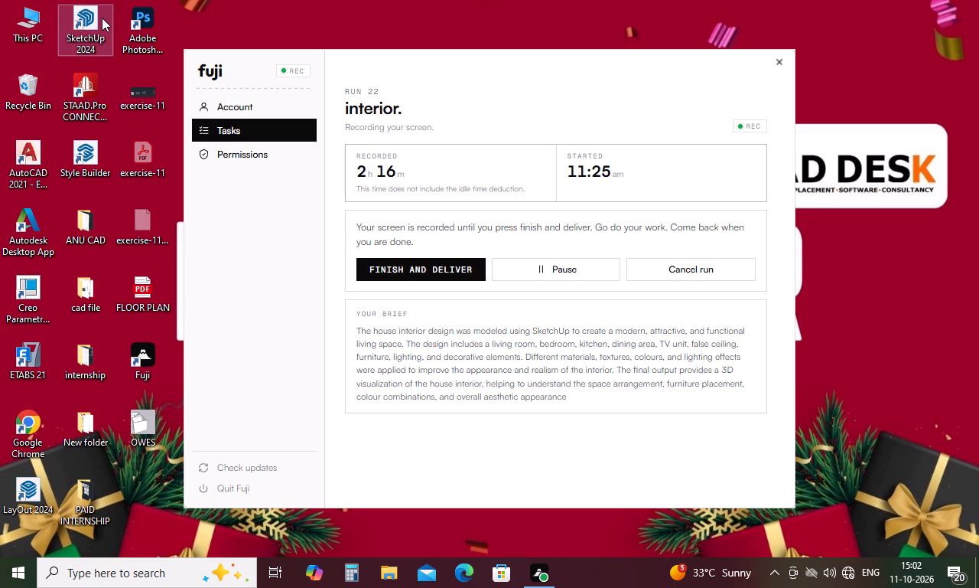
right_click(94, 21)
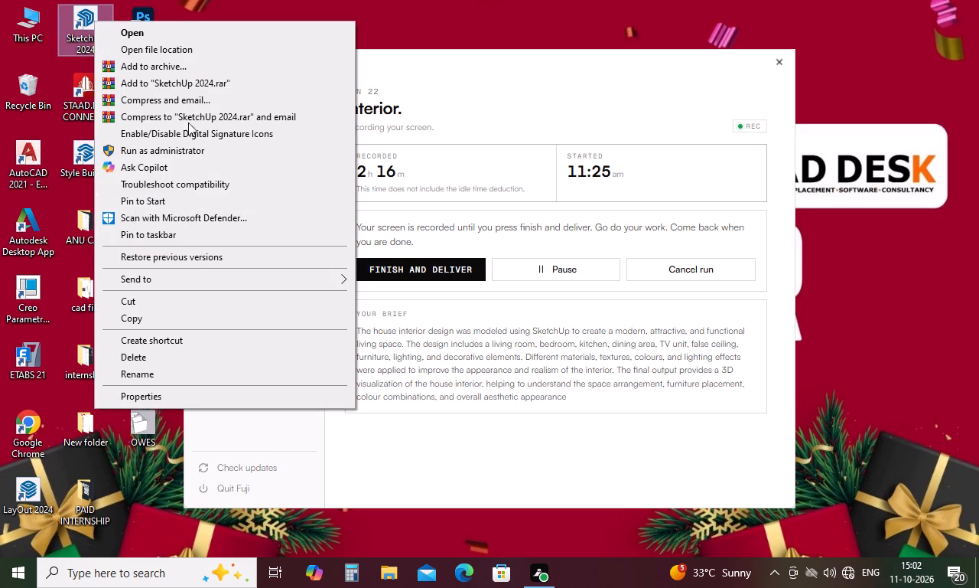
click(258, 28)
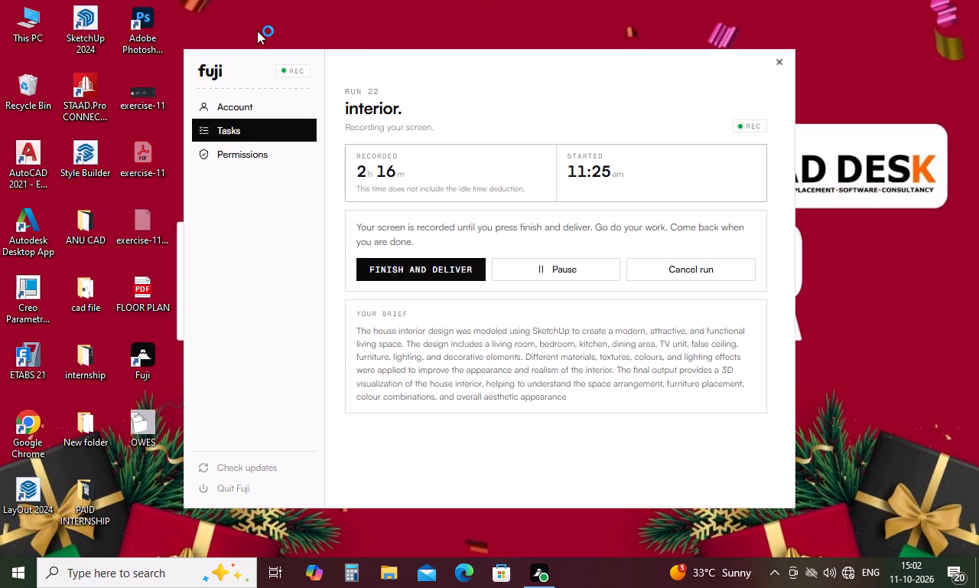
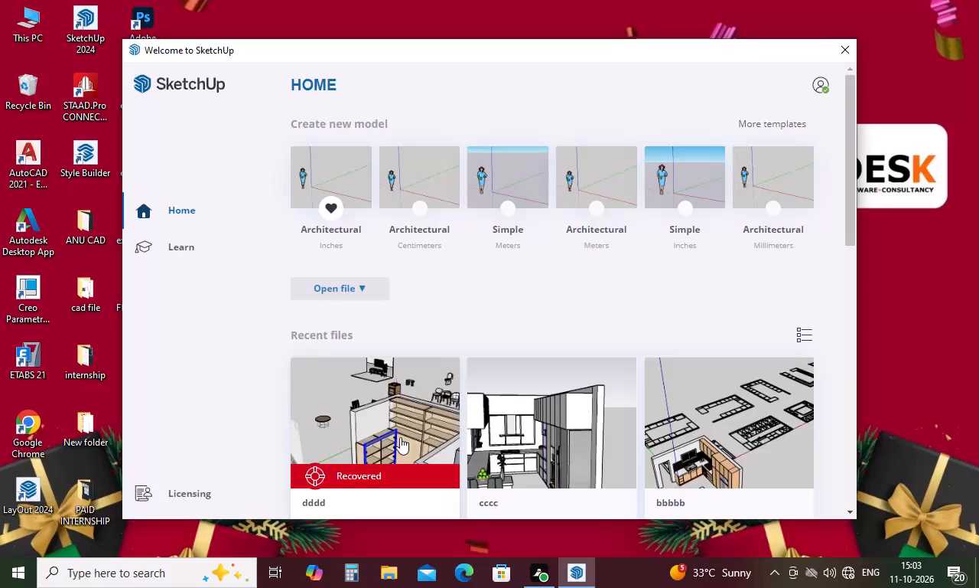
Open the dddd model marked as recovered from the recent files.
double_click(400, 437)
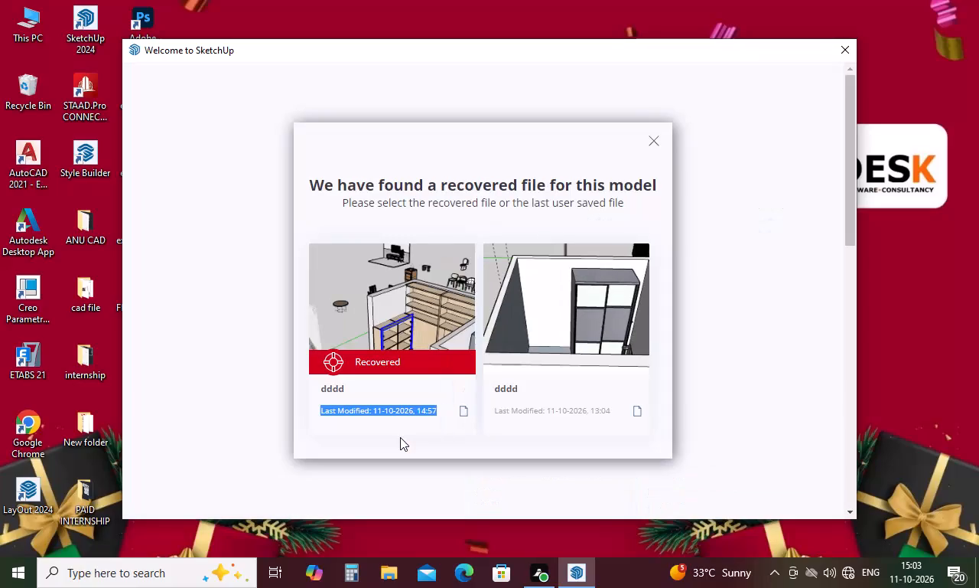
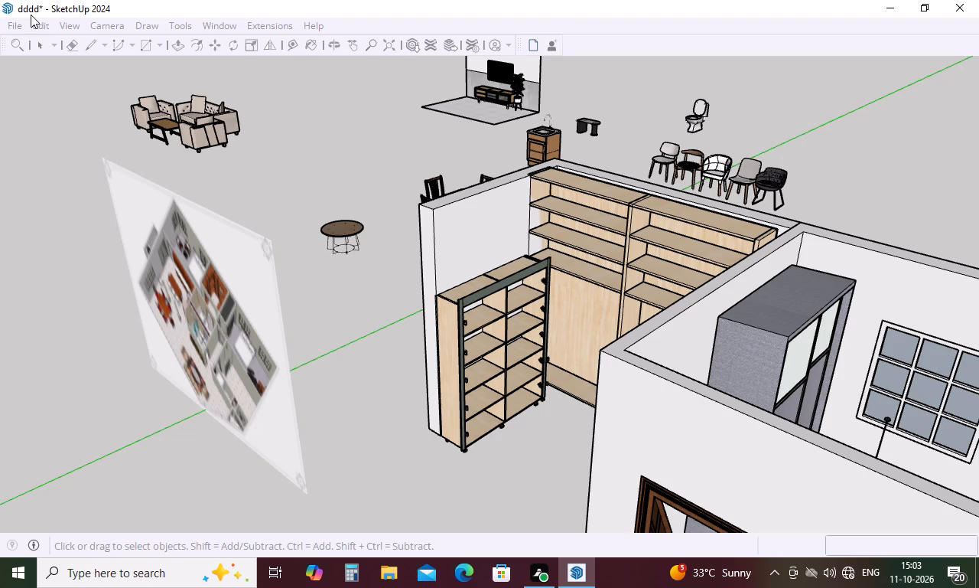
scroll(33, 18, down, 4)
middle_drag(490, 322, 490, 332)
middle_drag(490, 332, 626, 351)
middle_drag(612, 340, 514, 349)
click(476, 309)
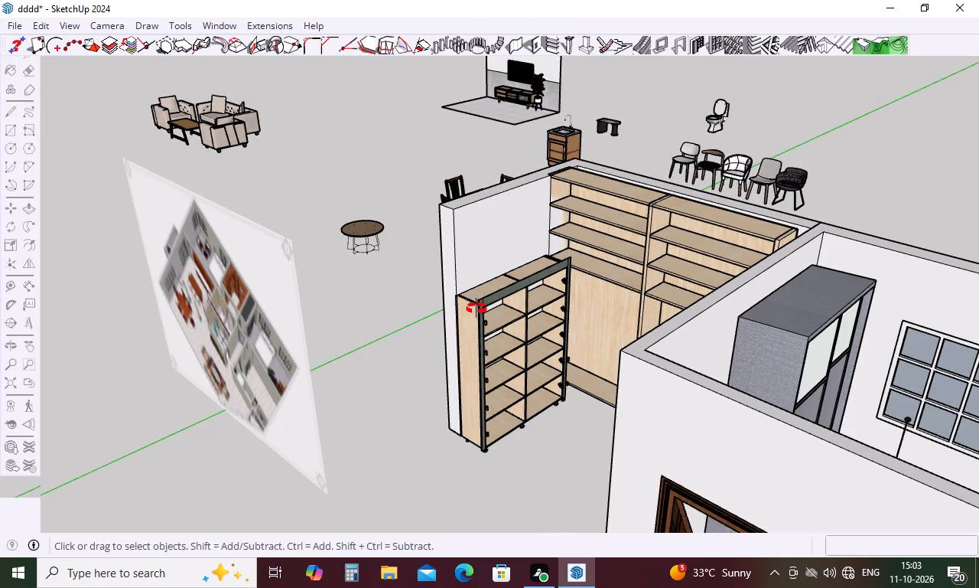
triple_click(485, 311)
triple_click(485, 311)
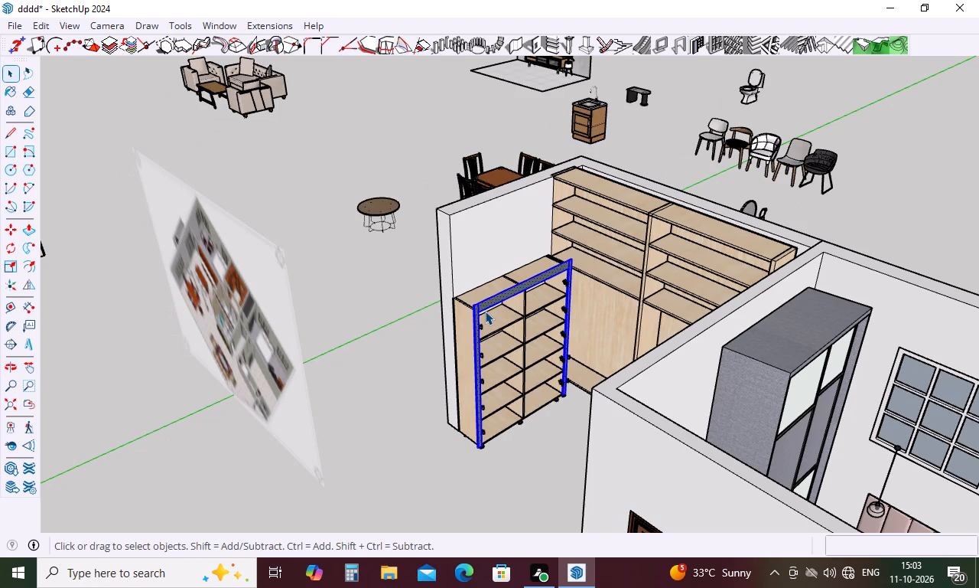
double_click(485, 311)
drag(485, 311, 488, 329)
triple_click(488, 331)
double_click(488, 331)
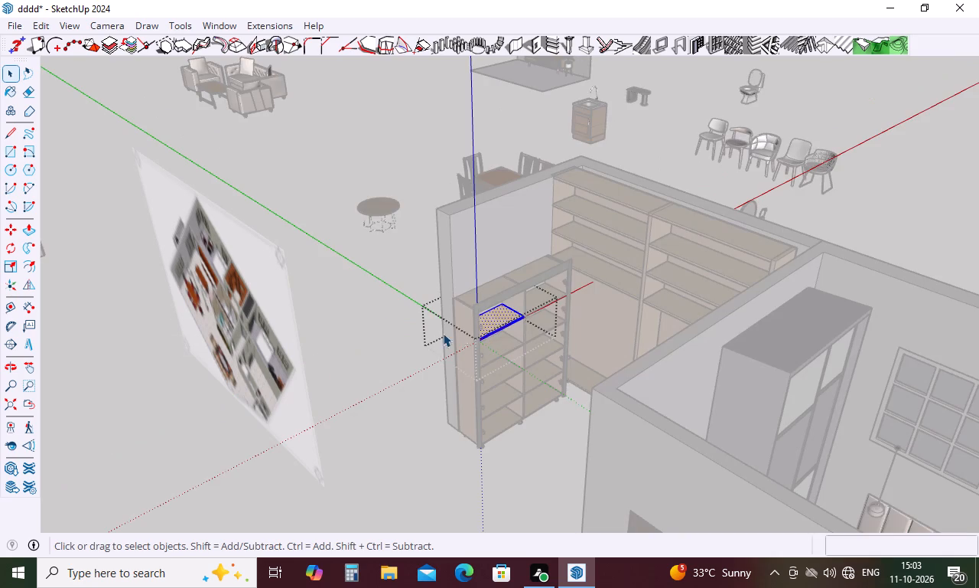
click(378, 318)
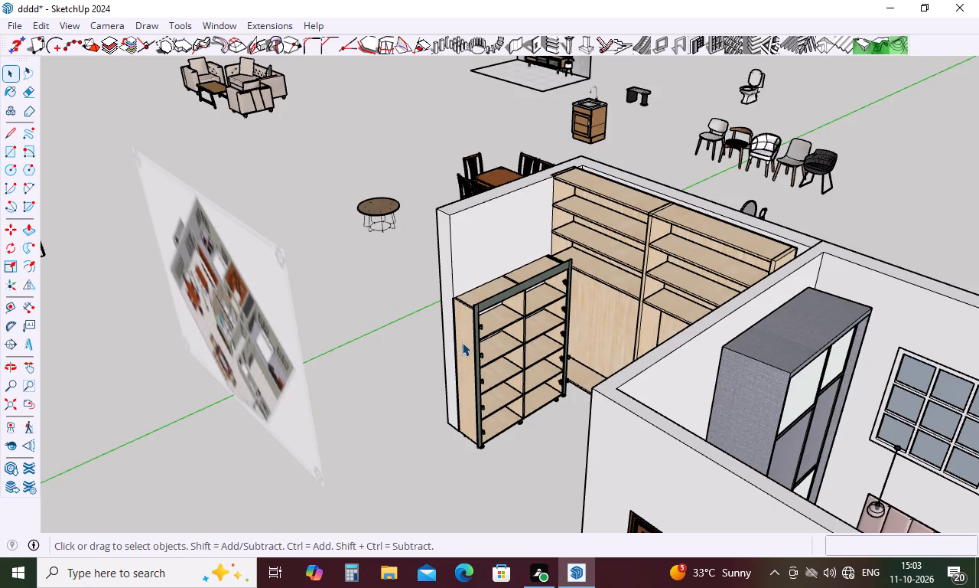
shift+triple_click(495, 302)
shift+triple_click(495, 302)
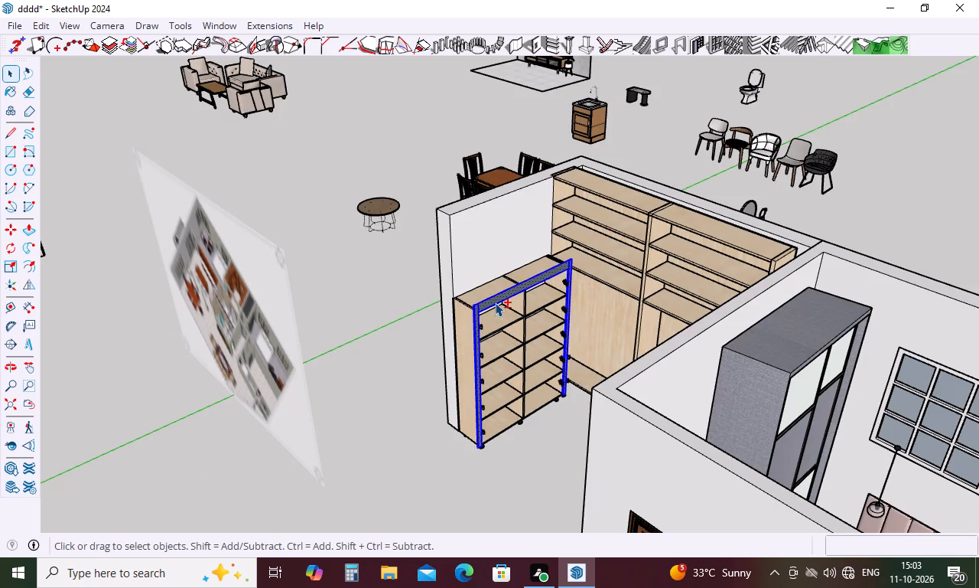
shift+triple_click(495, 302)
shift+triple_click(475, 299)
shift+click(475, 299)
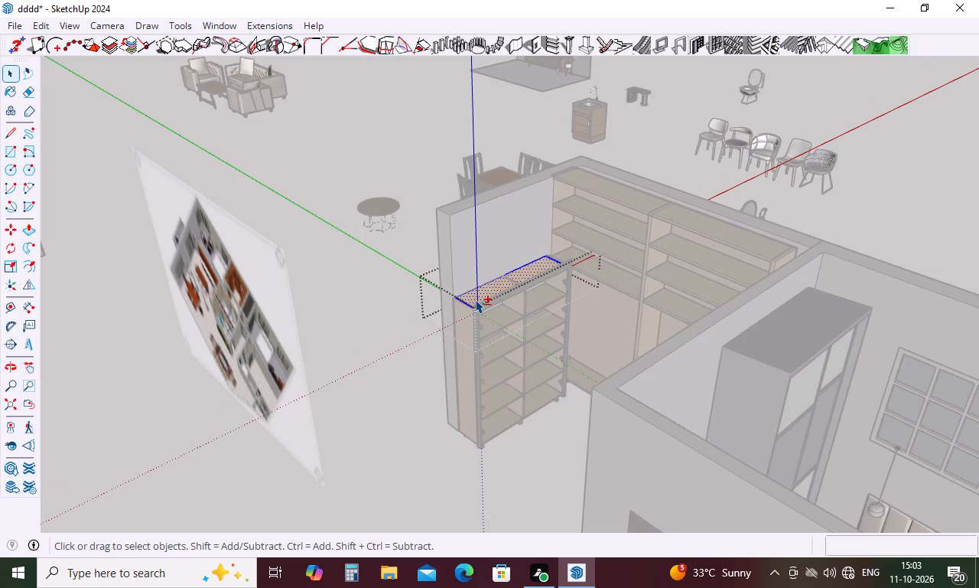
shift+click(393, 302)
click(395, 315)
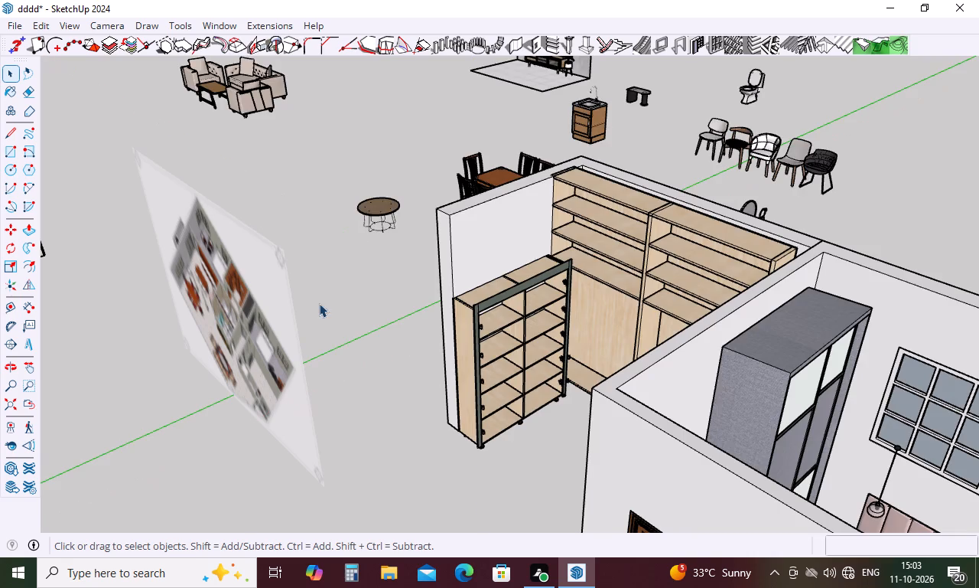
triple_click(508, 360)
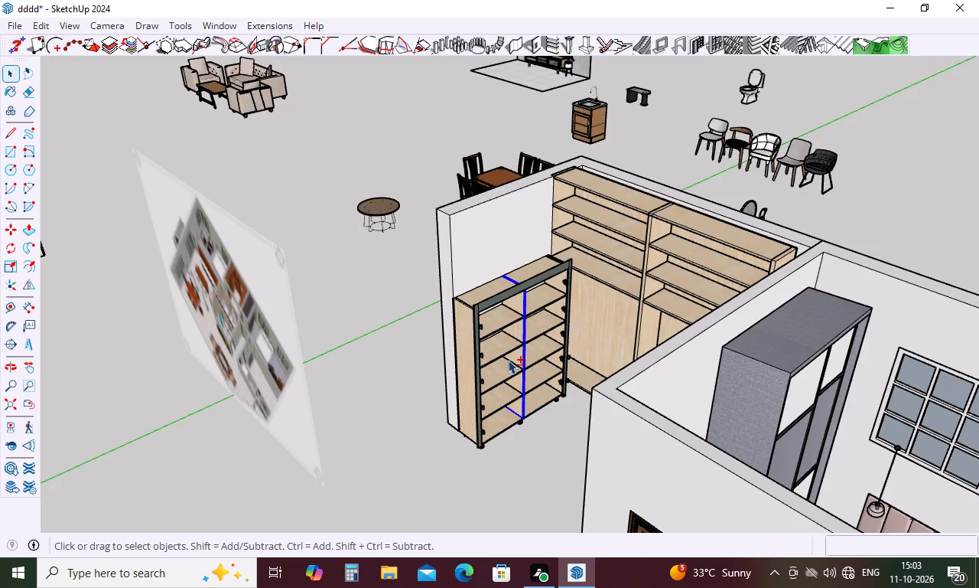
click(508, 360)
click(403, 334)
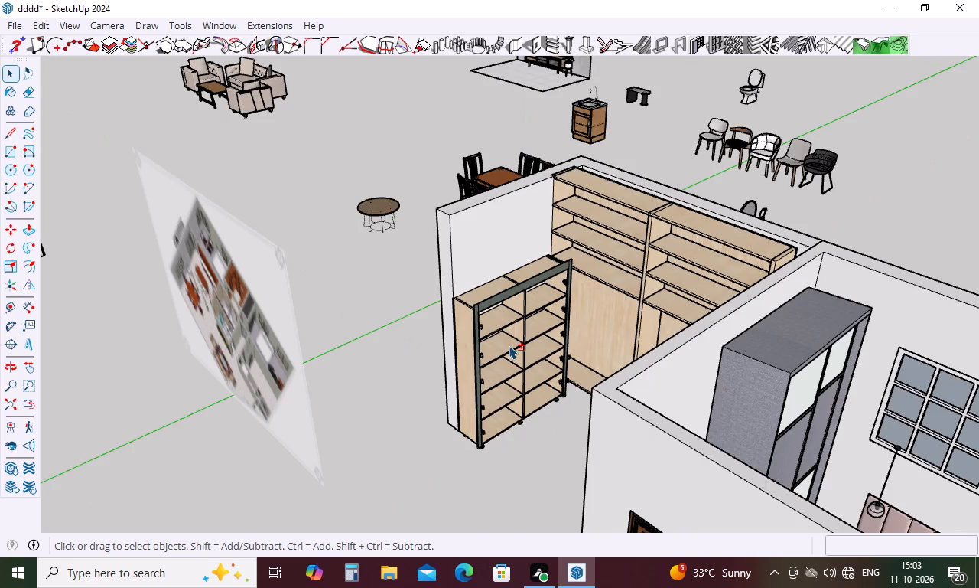
Select the low two-bay bookcase's panels, shelves, divider, side fittings and dark front frame together beside the open-fronted room's side wall.
shift+click(522, 332)
shift+click(505, 348)
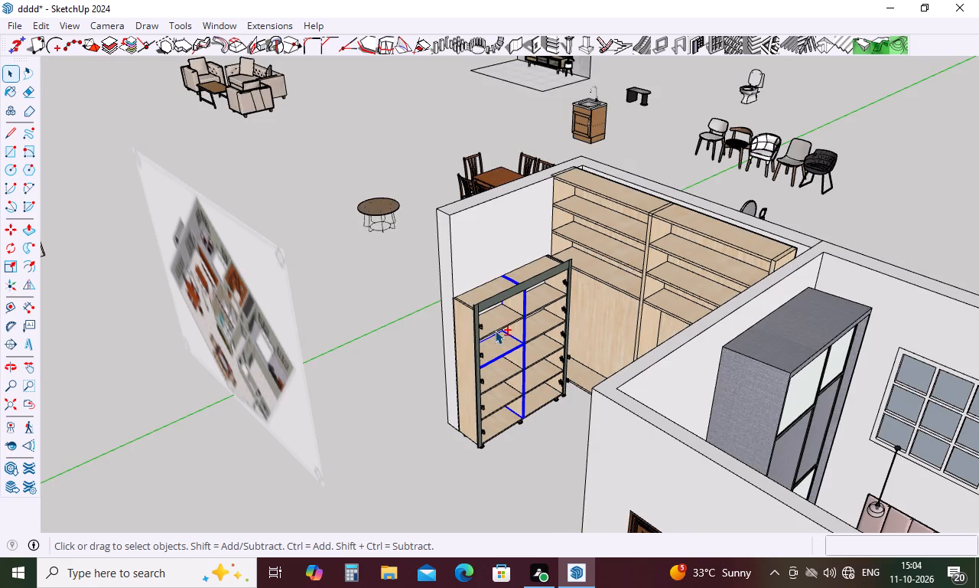
shift+click(495, 327)
shift+click(535, 308)
shift+click(538, 269)
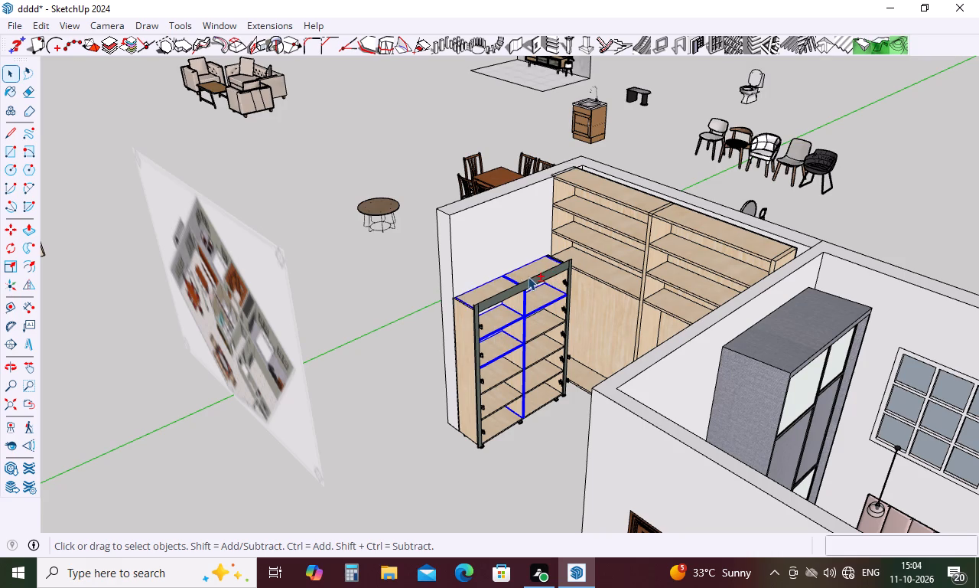
shift+click(466, 338)
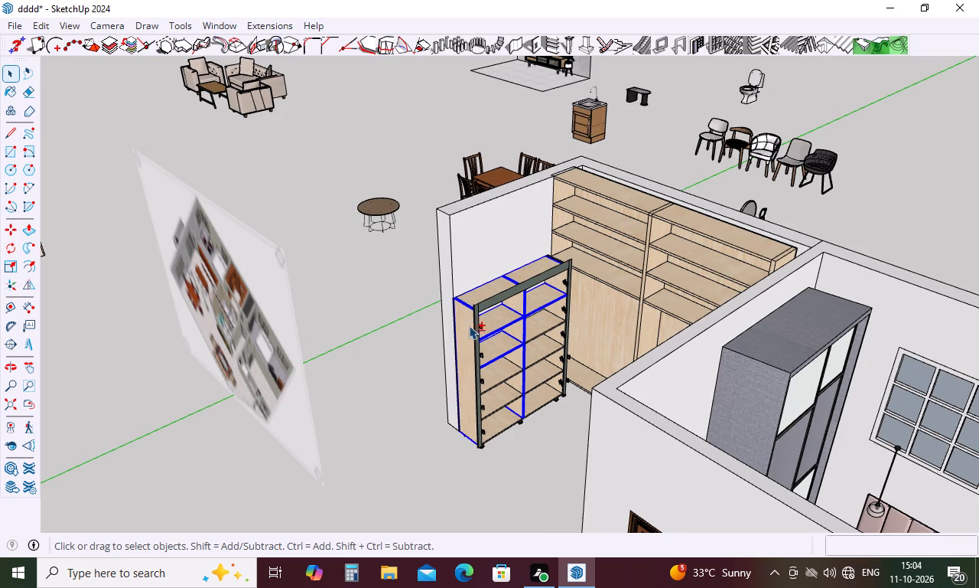
shift+click(467, 330)
shift+click(467, 347)
shift+click(505, 423)
shift+click(505, 407)
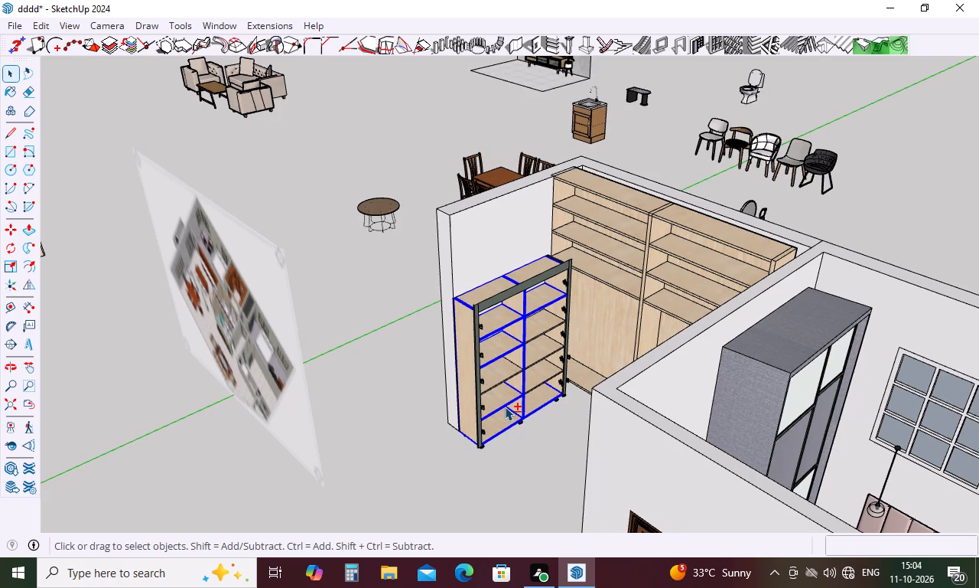
shift+click(497, 384)
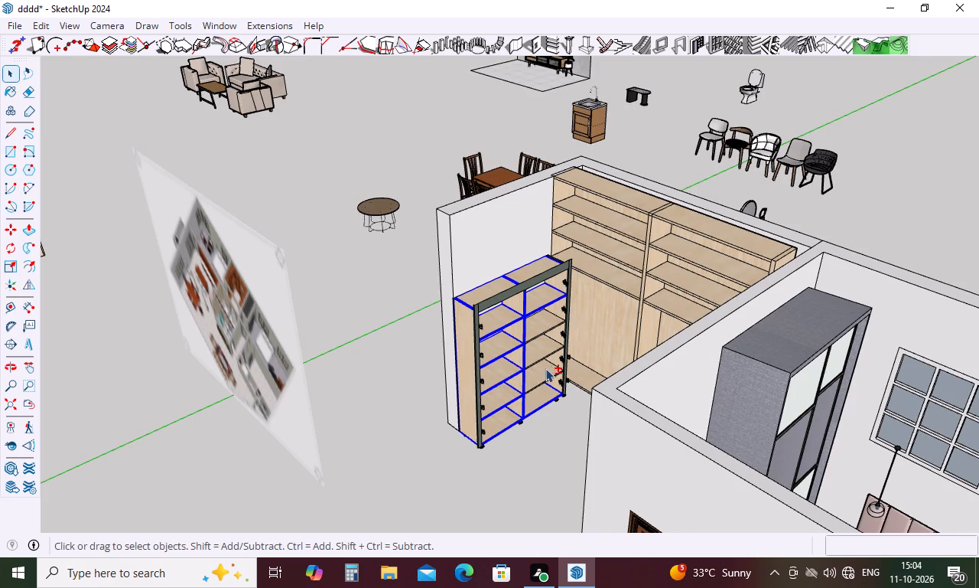
shift+click(555, 351)
shift+click(552, 329)
shift+click(561, 309)
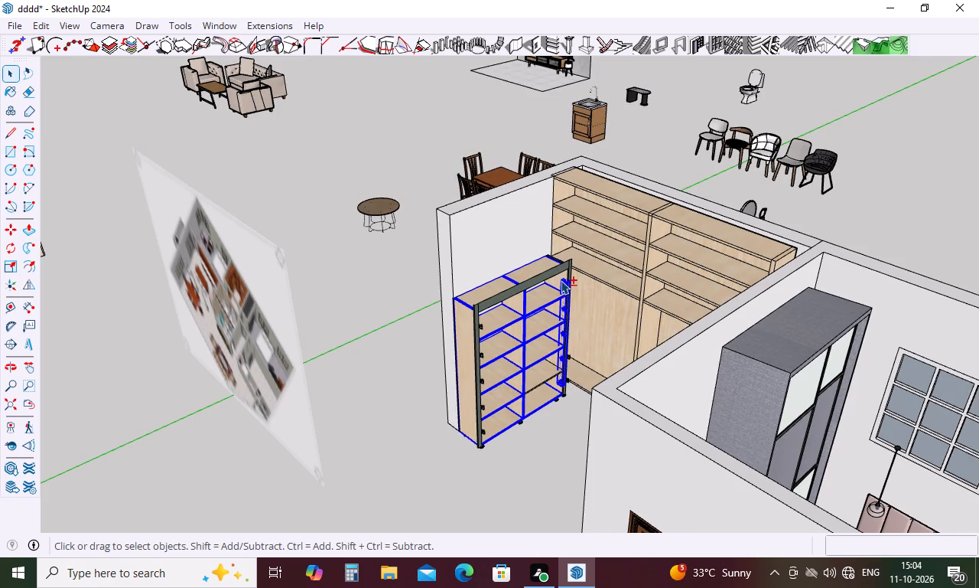
shift+click(559, 277)
shift+click(542, 274)
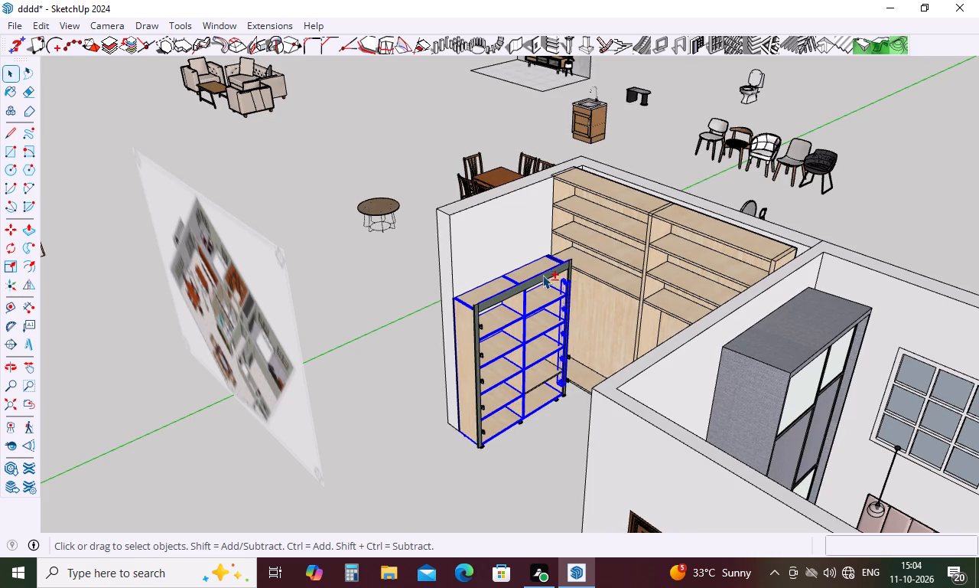
shift+click(475, 311)
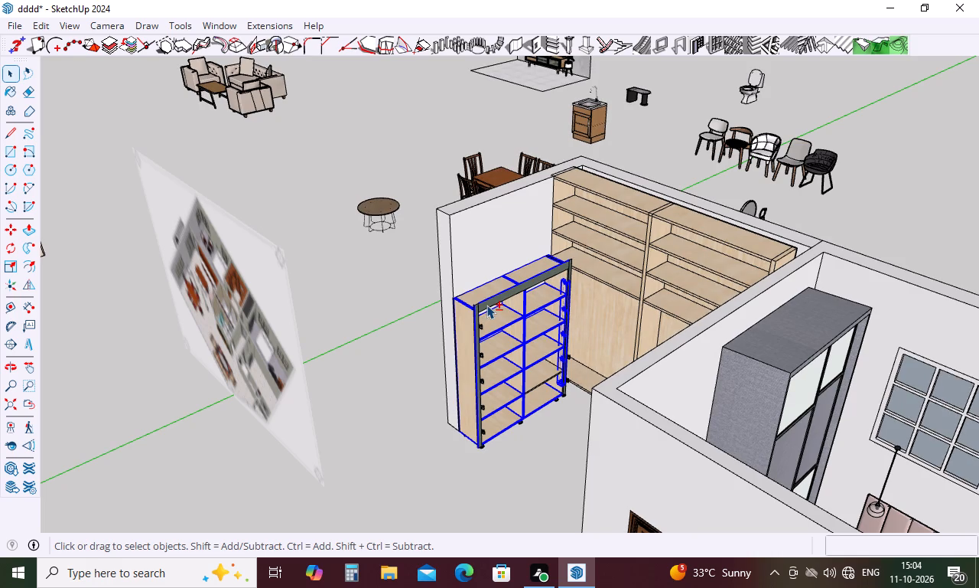
shift+double_click(486, 305)
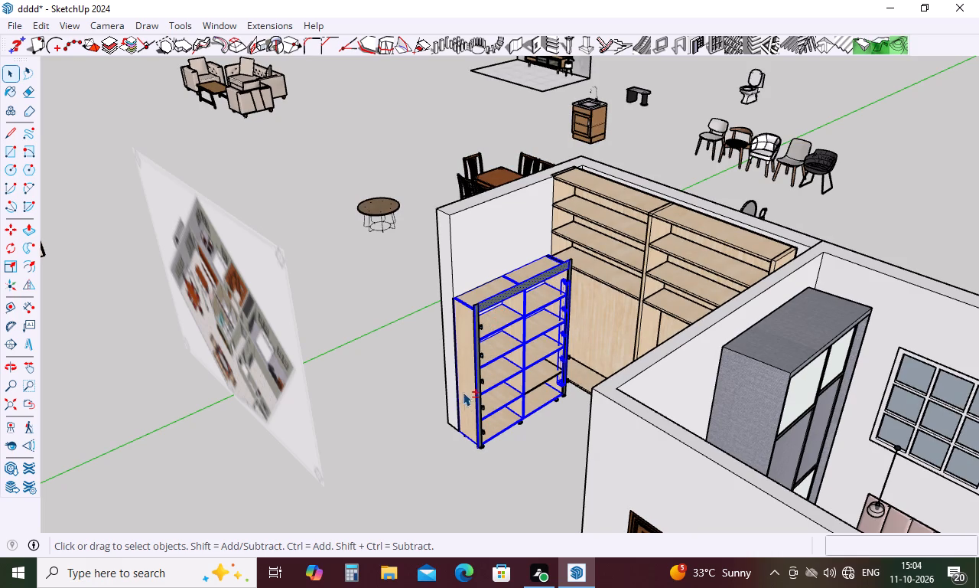
shift+click(463, 384)
shift+click(463, 384)
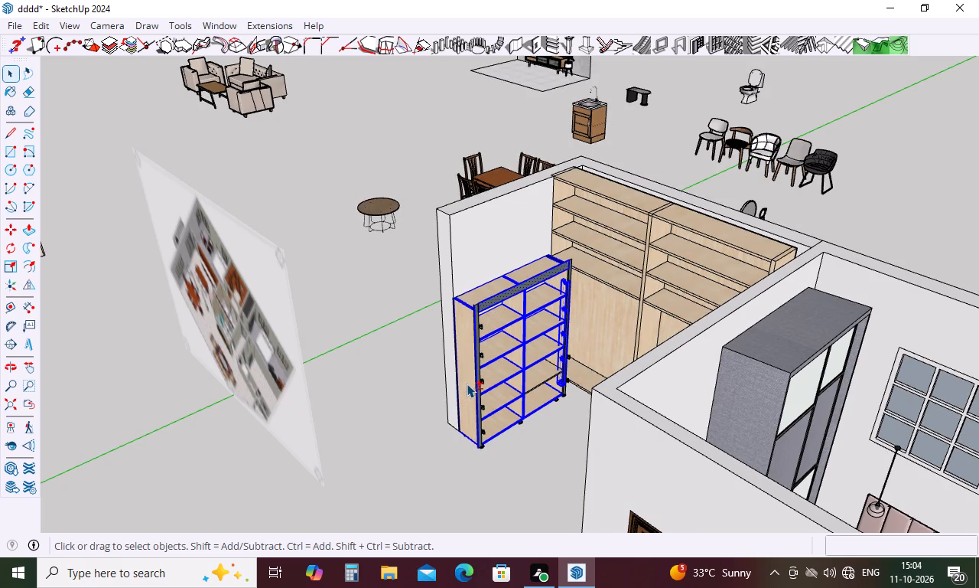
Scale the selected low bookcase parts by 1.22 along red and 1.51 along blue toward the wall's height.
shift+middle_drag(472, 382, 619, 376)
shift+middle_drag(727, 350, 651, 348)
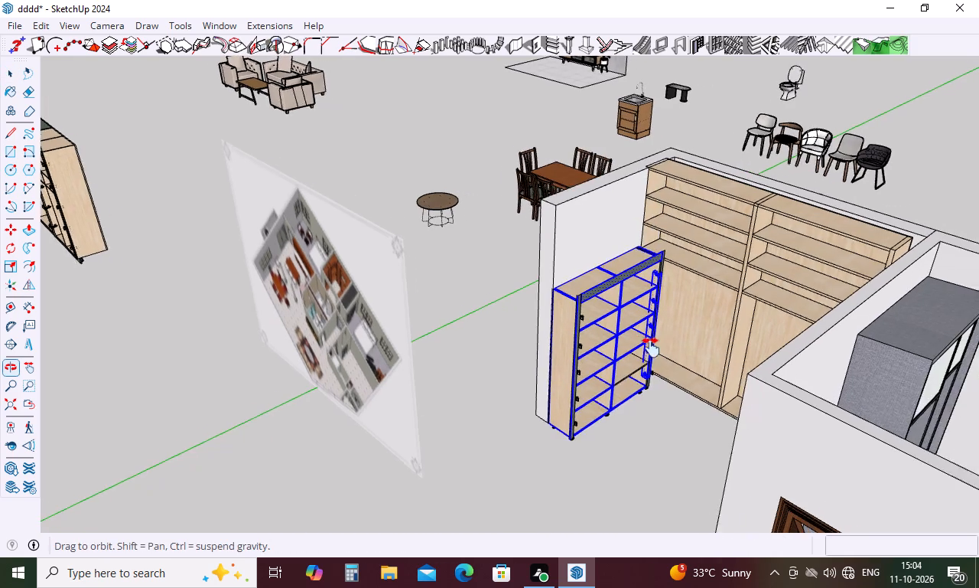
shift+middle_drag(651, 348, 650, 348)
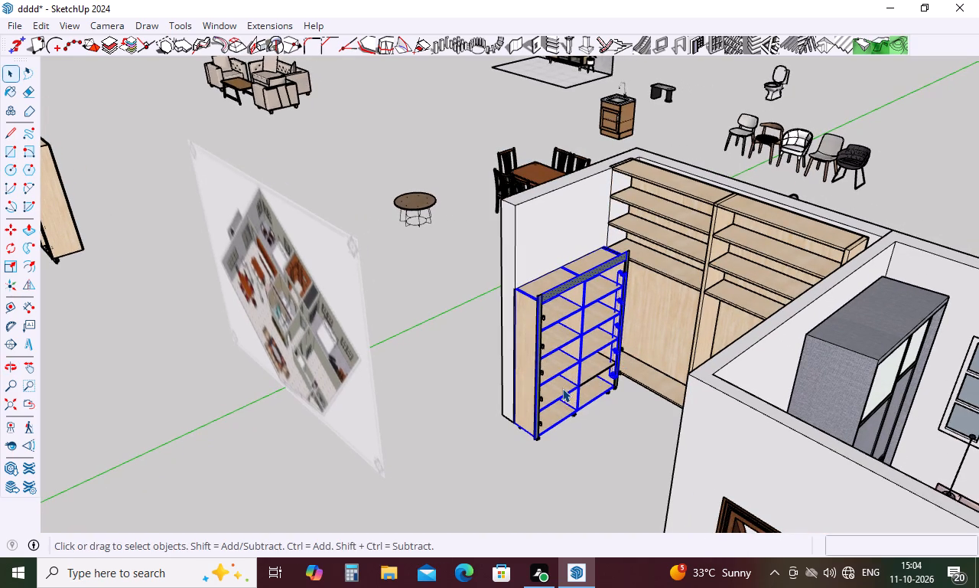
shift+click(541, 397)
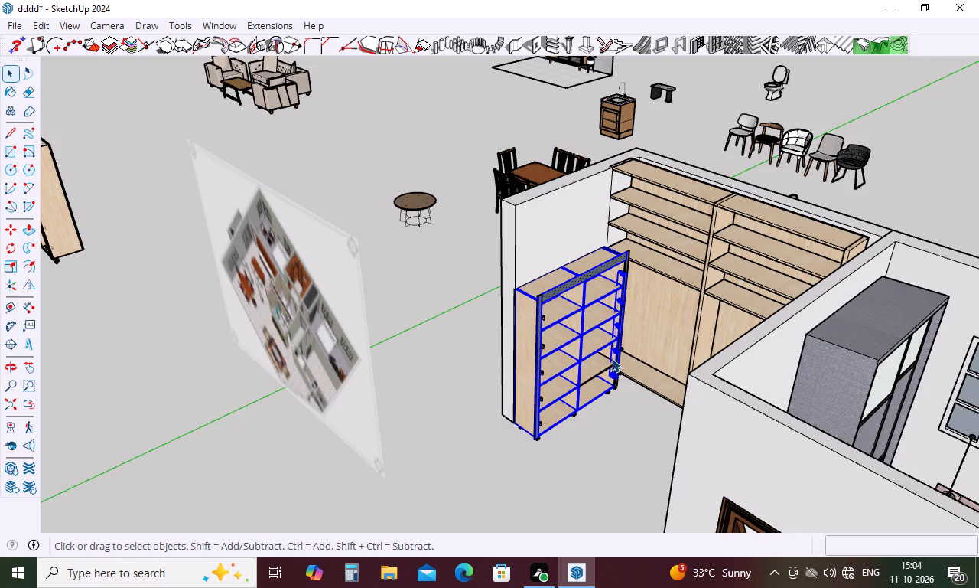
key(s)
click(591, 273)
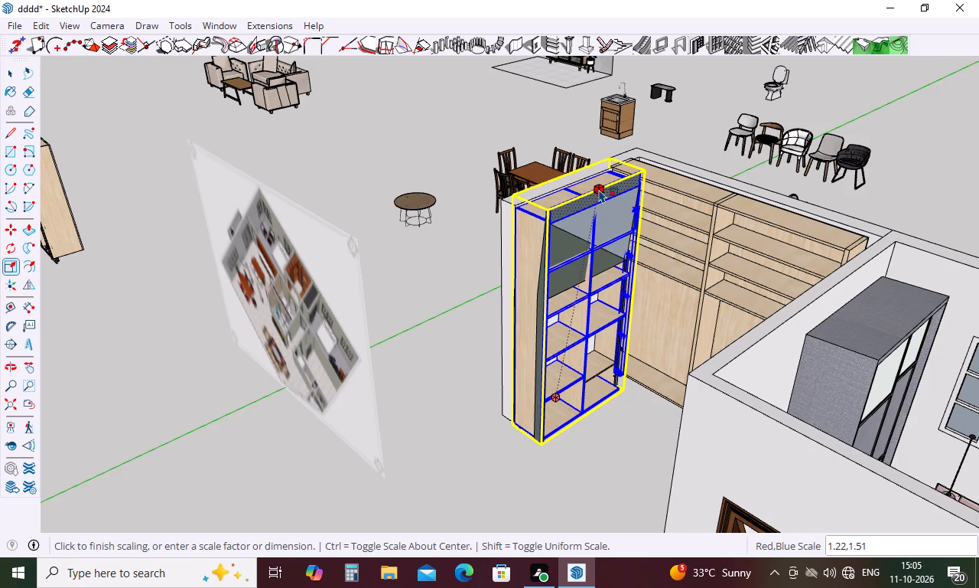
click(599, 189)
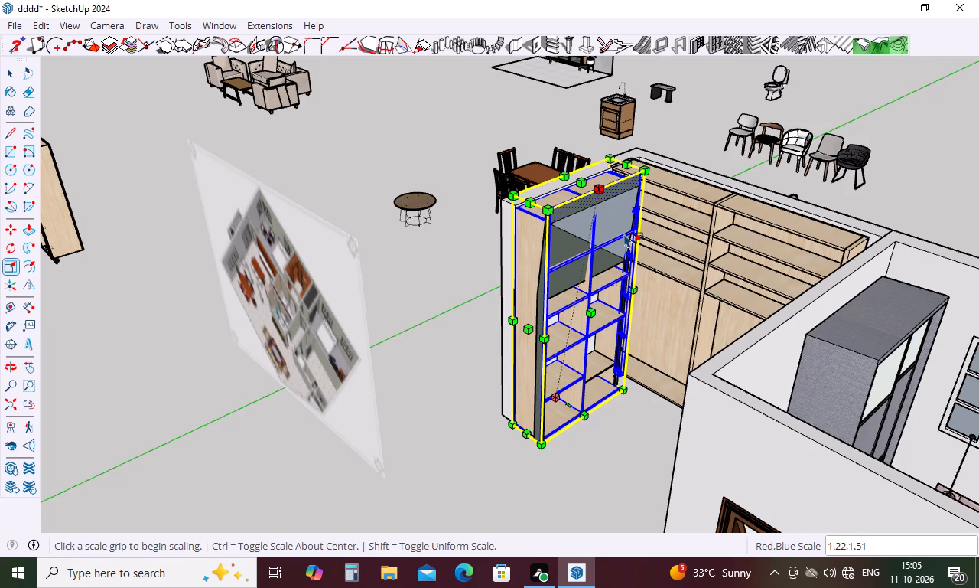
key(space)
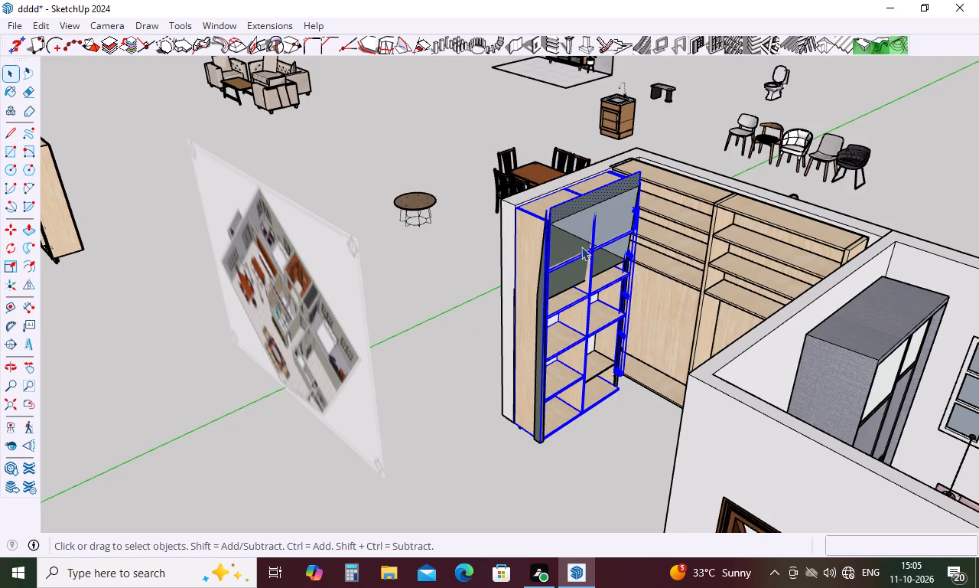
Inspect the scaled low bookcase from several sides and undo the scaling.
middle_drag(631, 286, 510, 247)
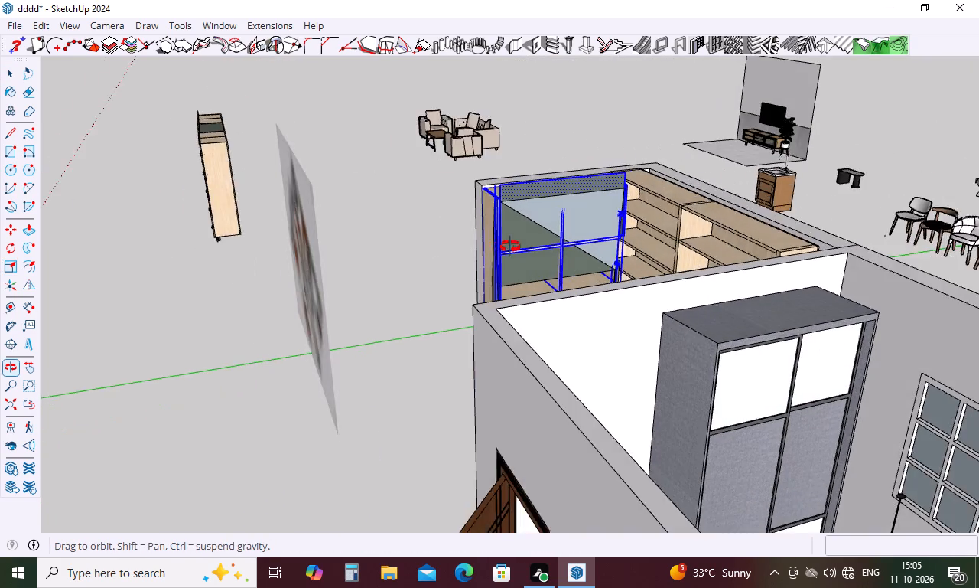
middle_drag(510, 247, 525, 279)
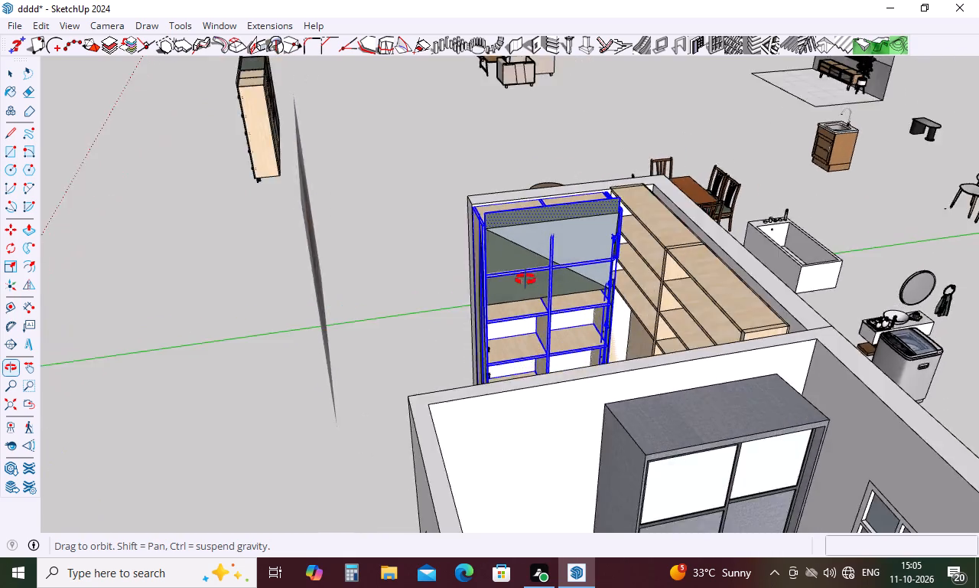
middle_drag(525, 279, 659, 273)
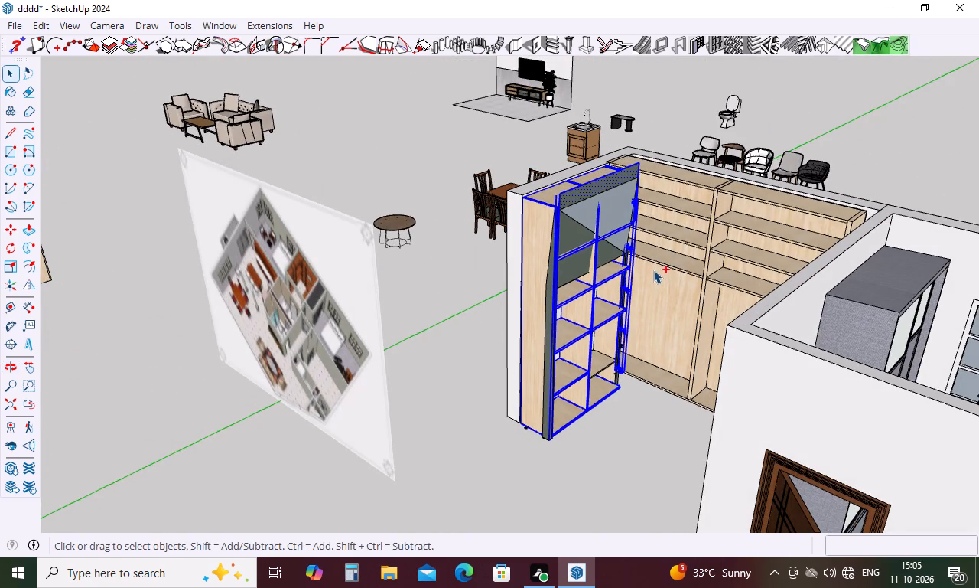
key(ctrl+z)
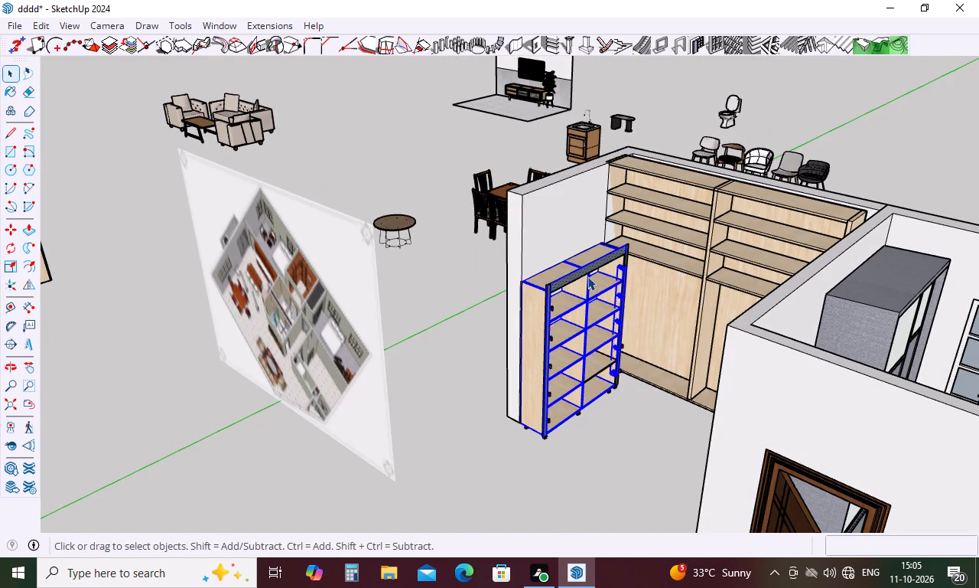
Examine how the low bookcase sits against the side wall and the adjoining tall shelving.
scroll(589, 286, up, 1)
middle_drag(587, 286, 506, 210)
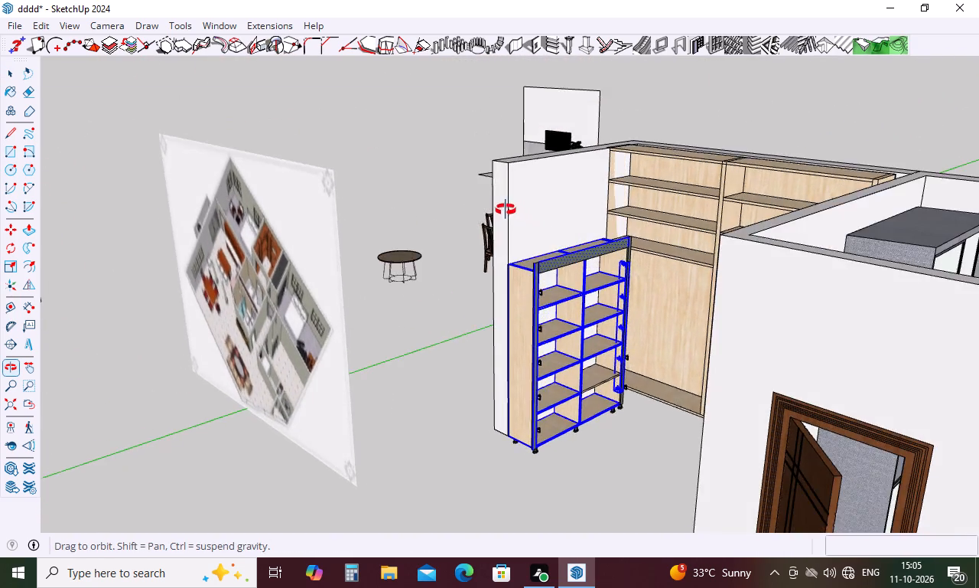
middle_drag(506, 210, 475, 214)
scroll(482, 239, down, 3)
middle_drag(481, 246, 457, 314)
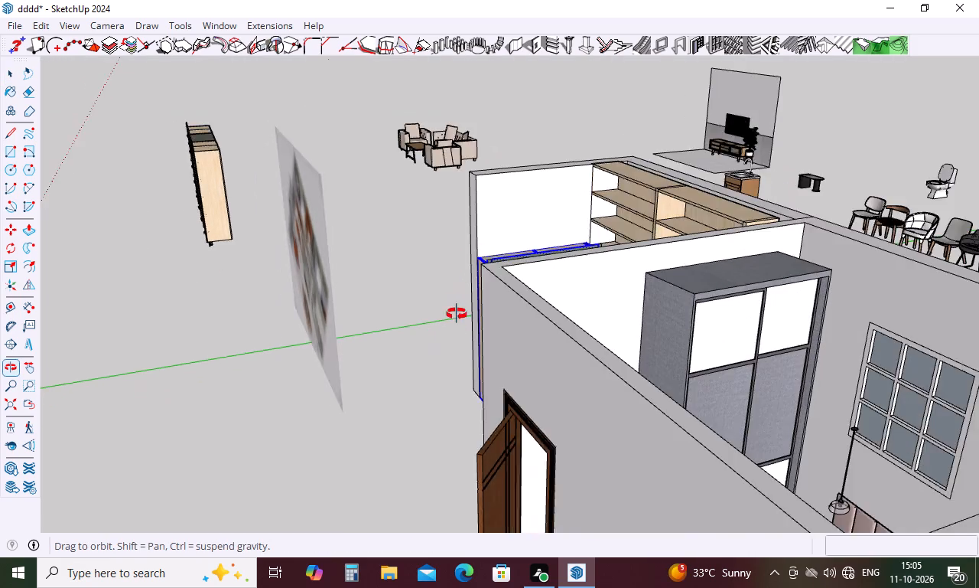
middle_drag(457, 314, 420, 399)
scroll(420, 399, up, 1)
middle_drag(518, 300, 521, 280)
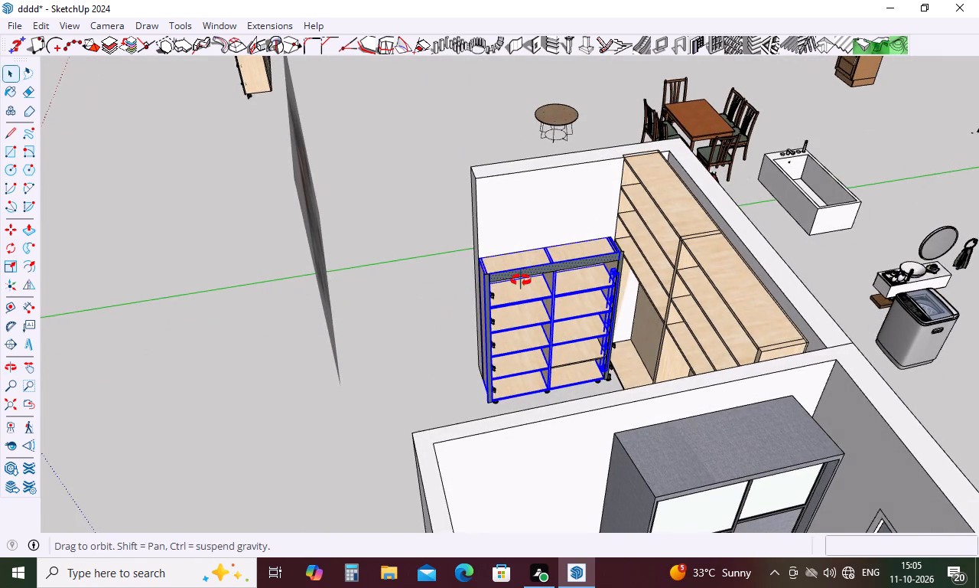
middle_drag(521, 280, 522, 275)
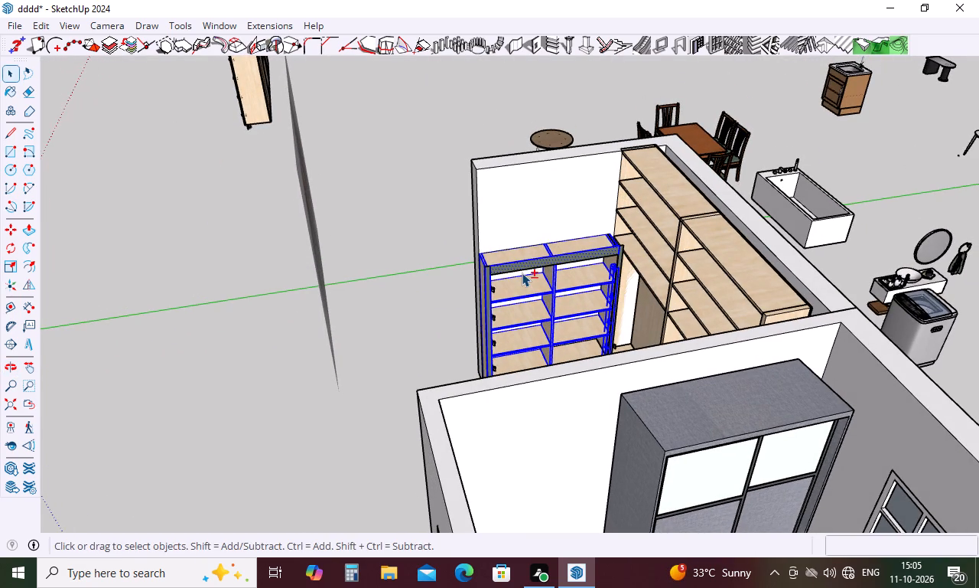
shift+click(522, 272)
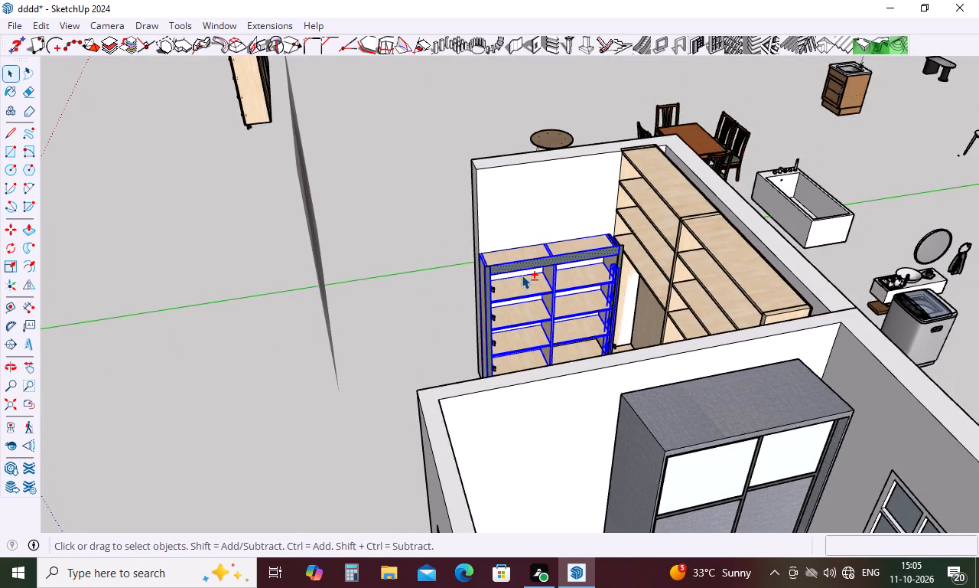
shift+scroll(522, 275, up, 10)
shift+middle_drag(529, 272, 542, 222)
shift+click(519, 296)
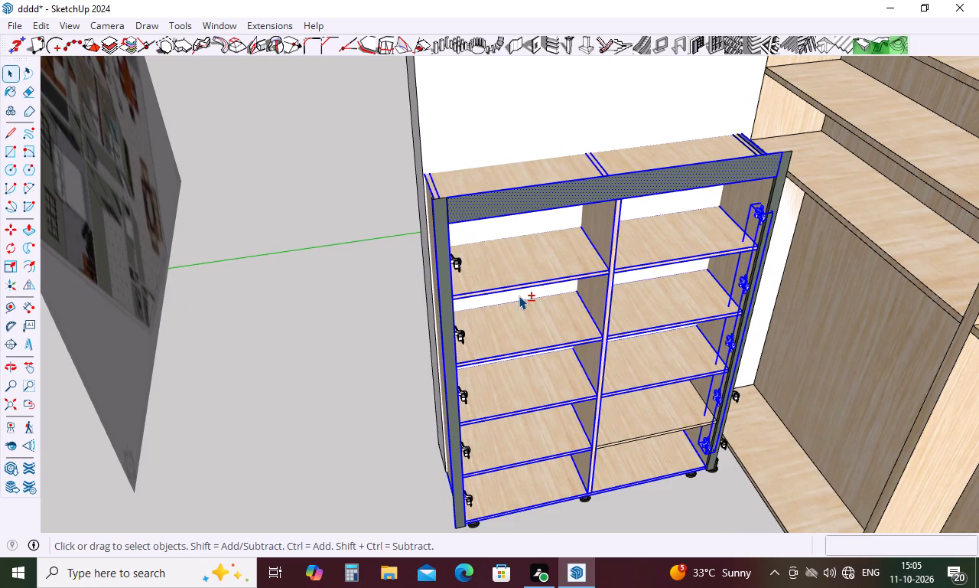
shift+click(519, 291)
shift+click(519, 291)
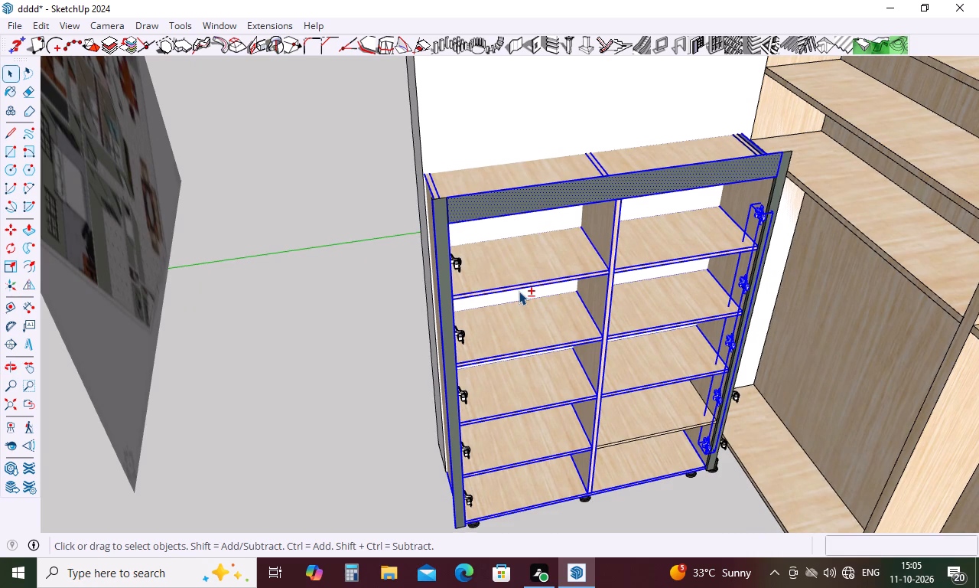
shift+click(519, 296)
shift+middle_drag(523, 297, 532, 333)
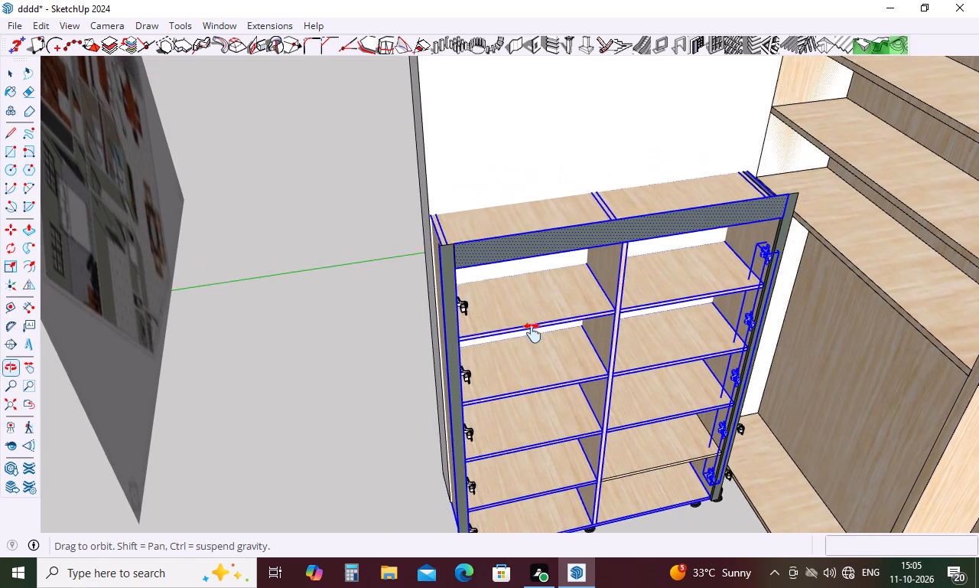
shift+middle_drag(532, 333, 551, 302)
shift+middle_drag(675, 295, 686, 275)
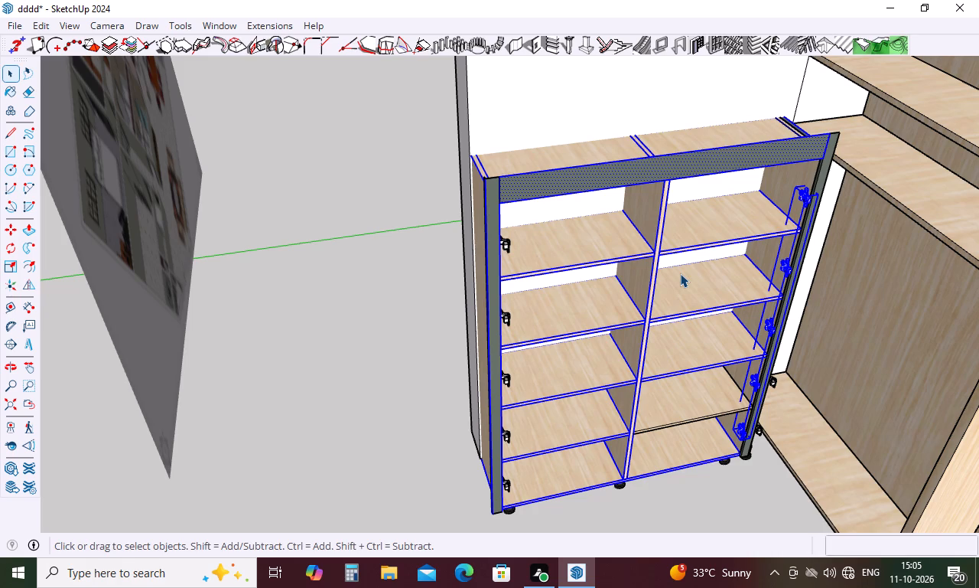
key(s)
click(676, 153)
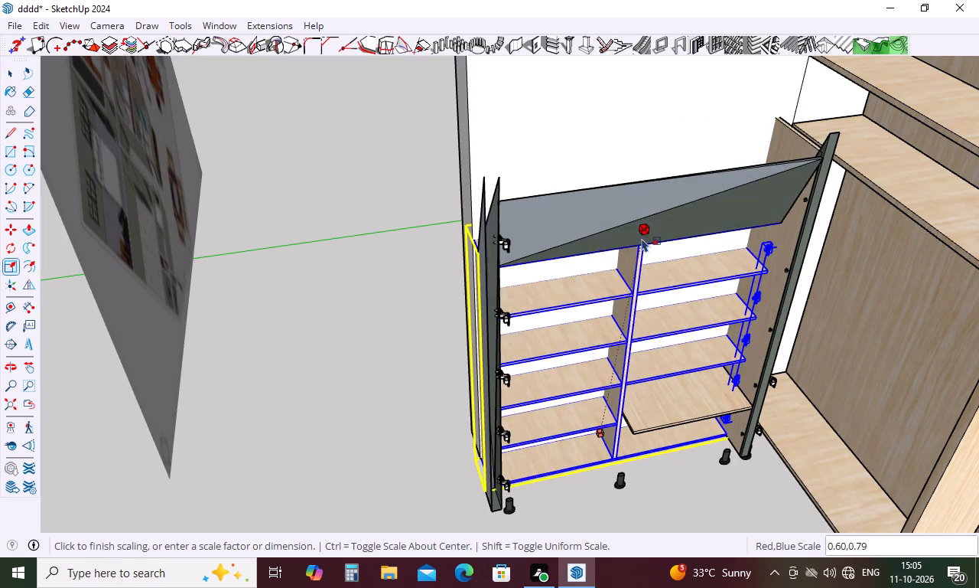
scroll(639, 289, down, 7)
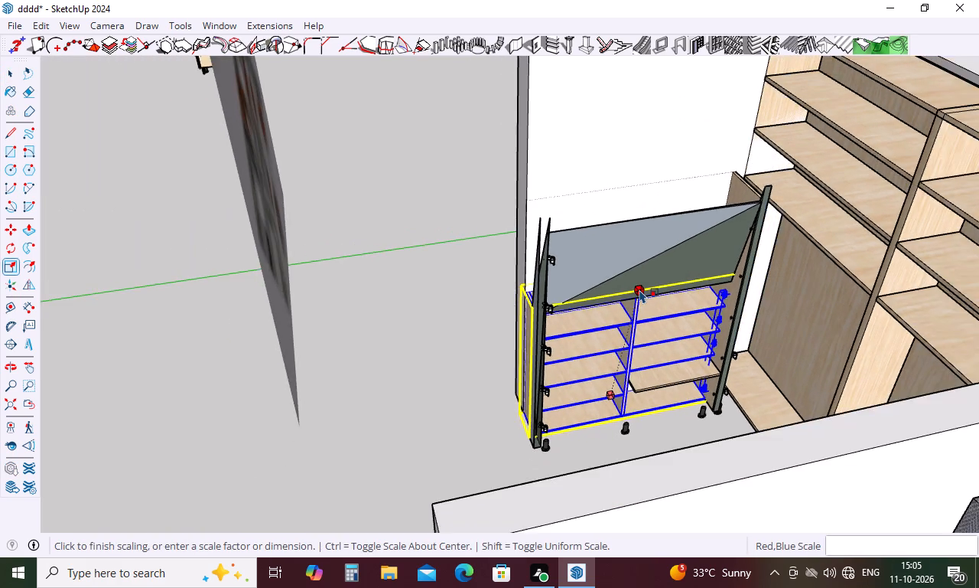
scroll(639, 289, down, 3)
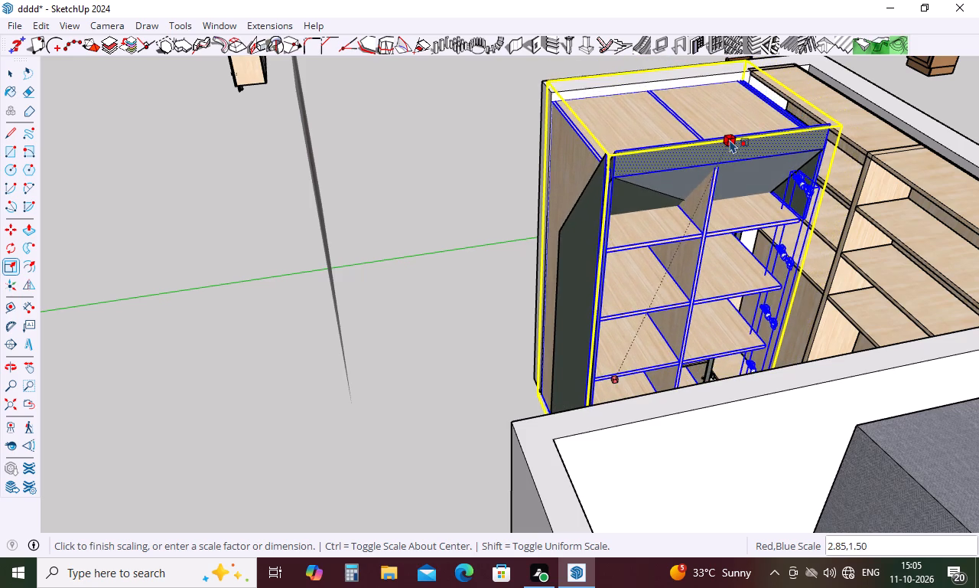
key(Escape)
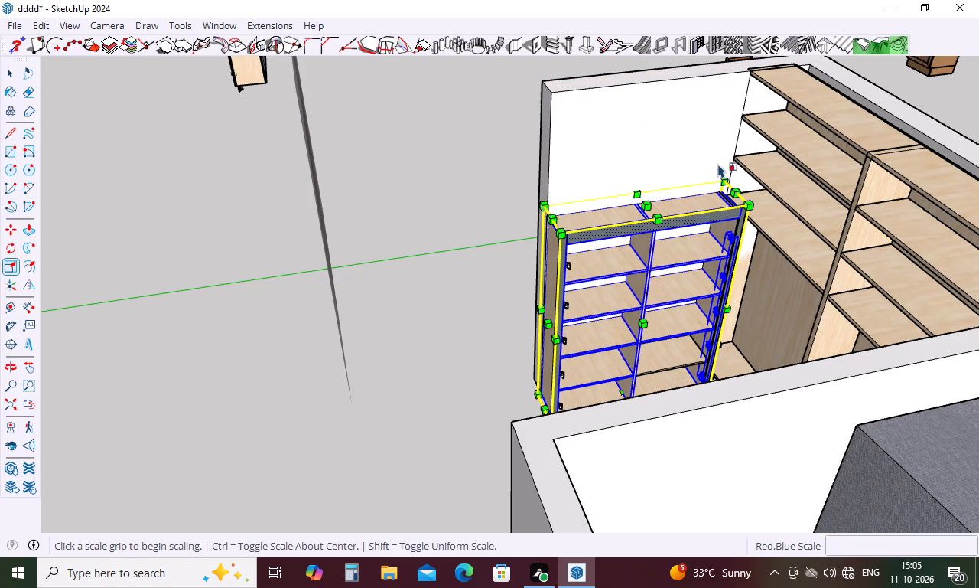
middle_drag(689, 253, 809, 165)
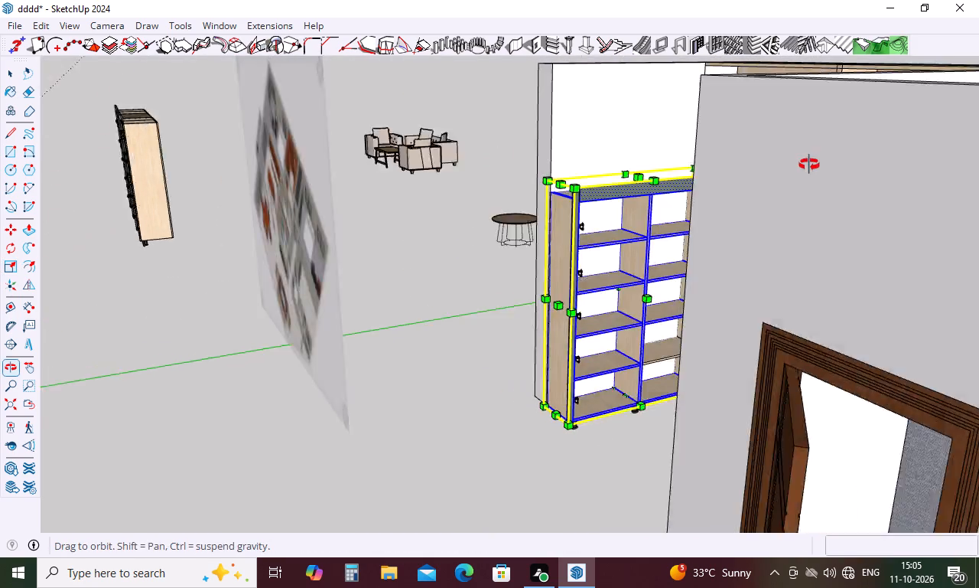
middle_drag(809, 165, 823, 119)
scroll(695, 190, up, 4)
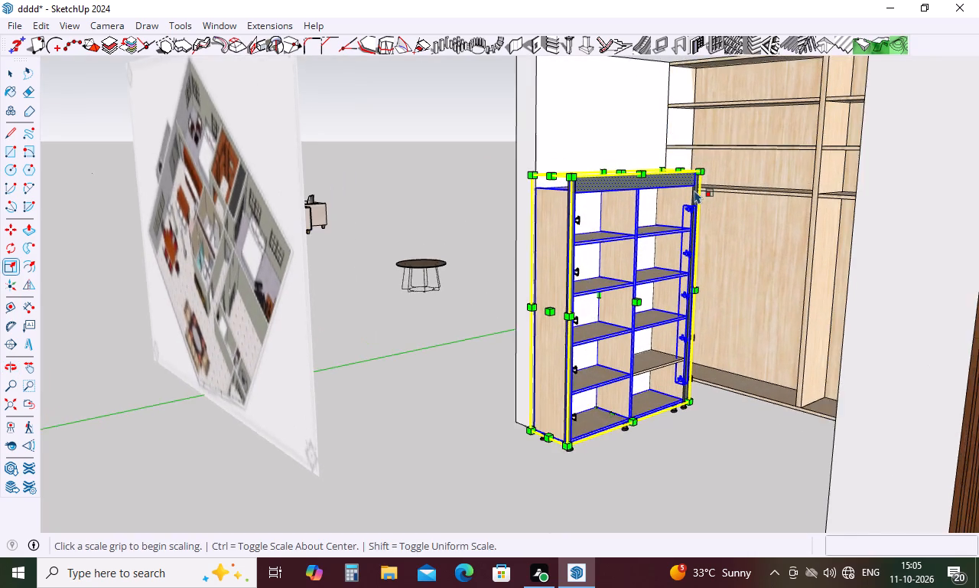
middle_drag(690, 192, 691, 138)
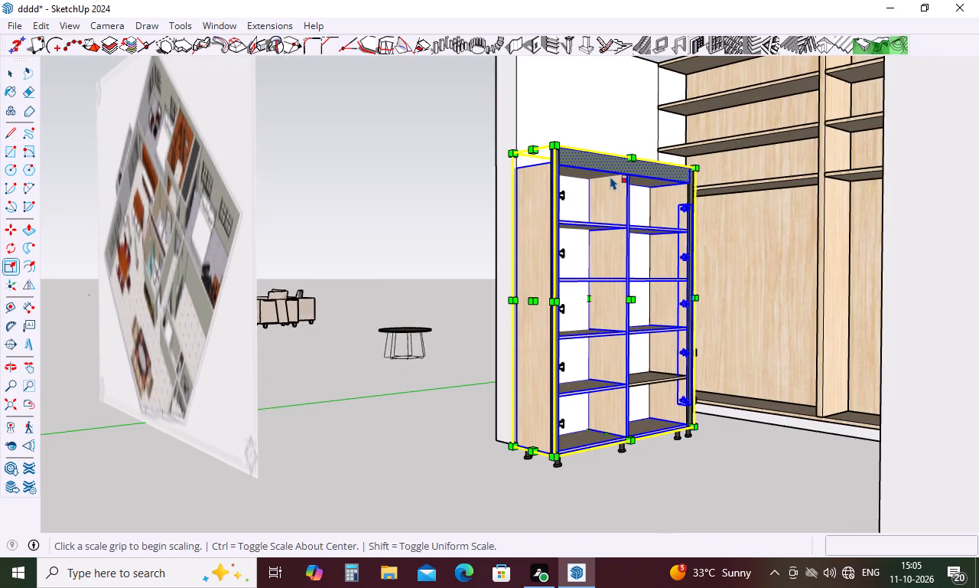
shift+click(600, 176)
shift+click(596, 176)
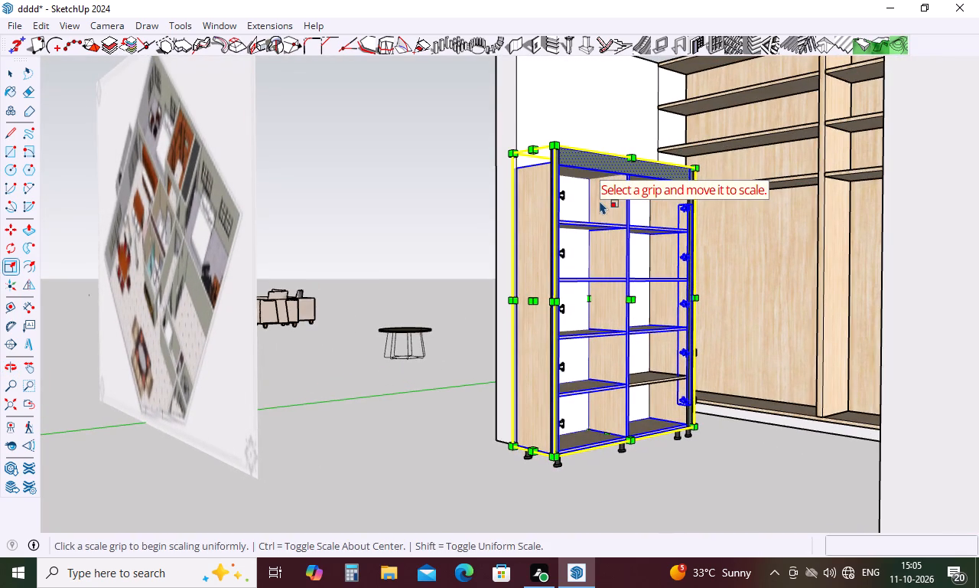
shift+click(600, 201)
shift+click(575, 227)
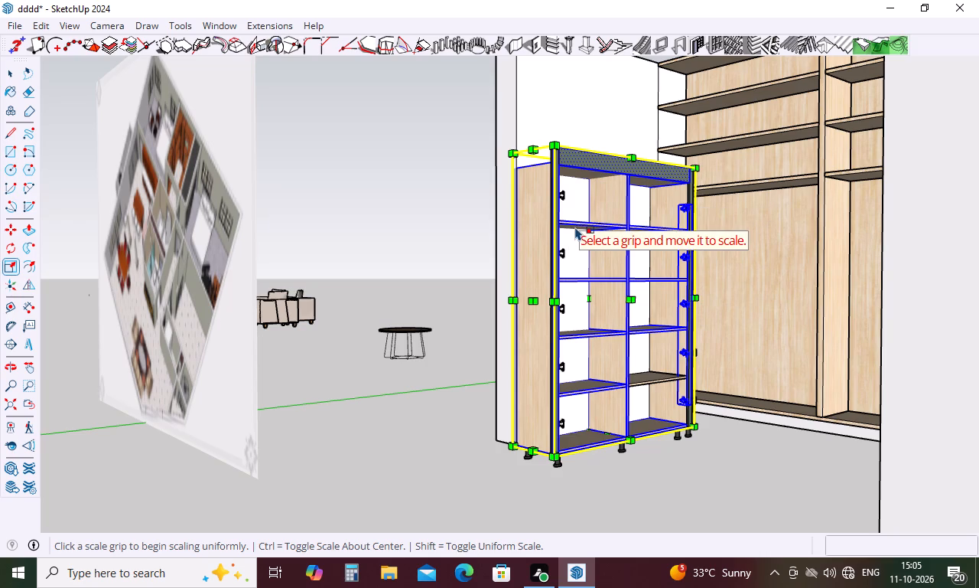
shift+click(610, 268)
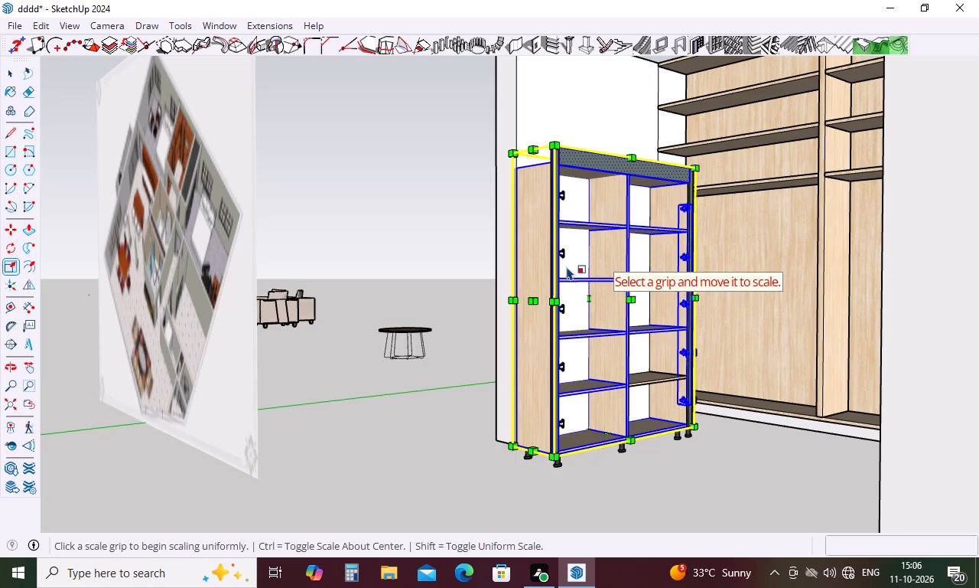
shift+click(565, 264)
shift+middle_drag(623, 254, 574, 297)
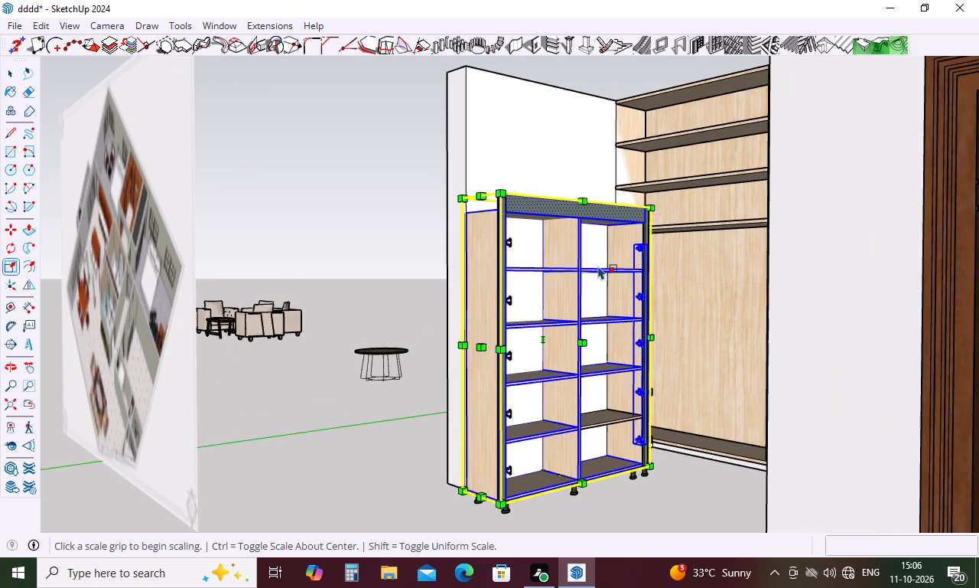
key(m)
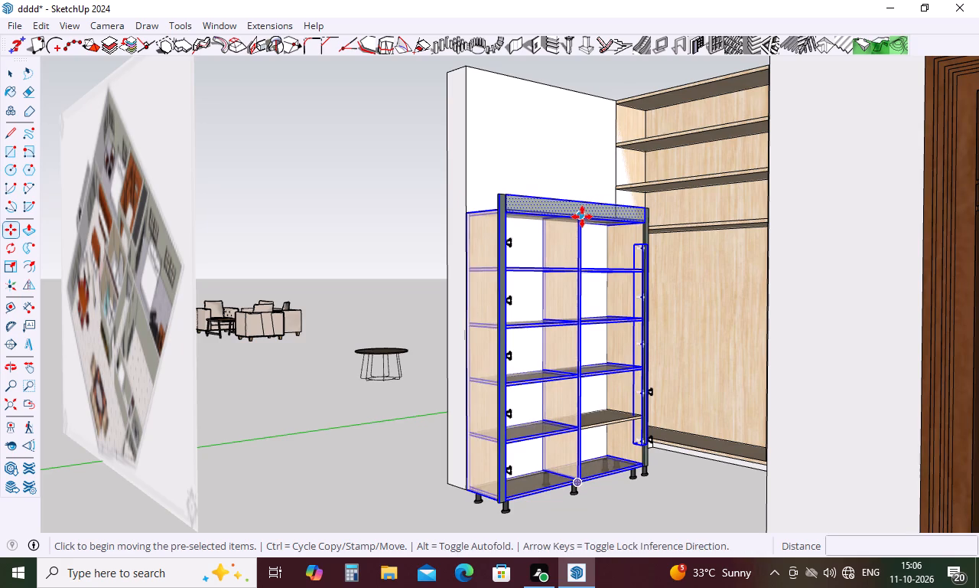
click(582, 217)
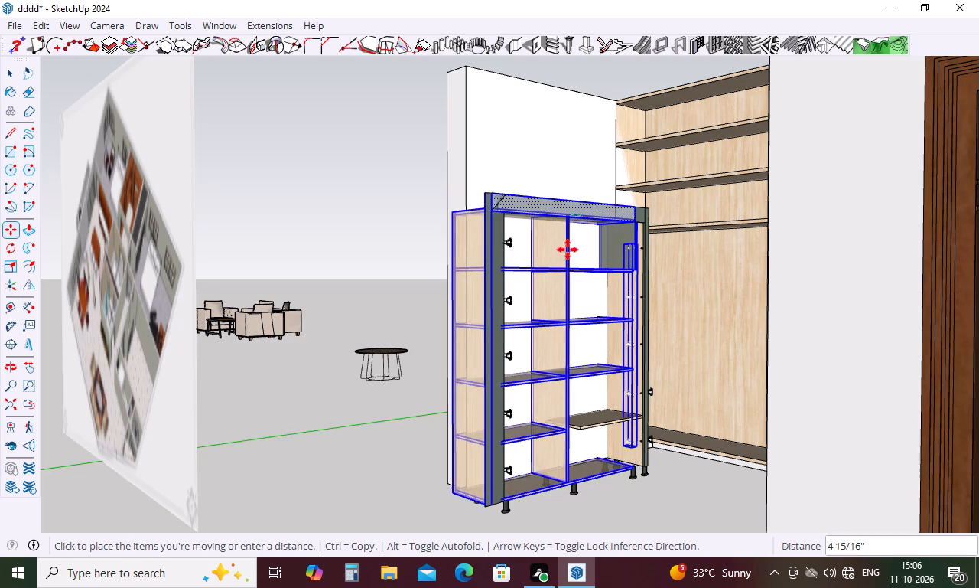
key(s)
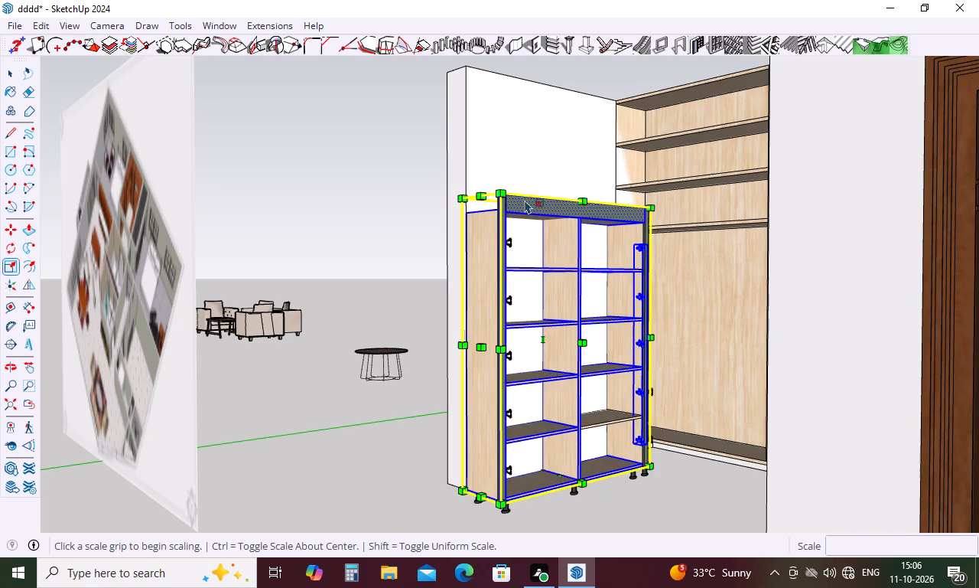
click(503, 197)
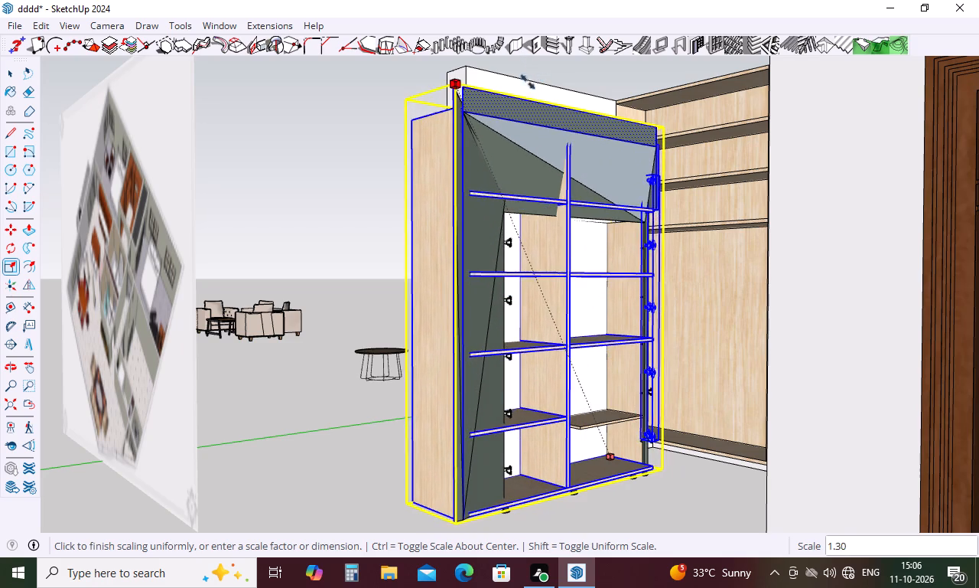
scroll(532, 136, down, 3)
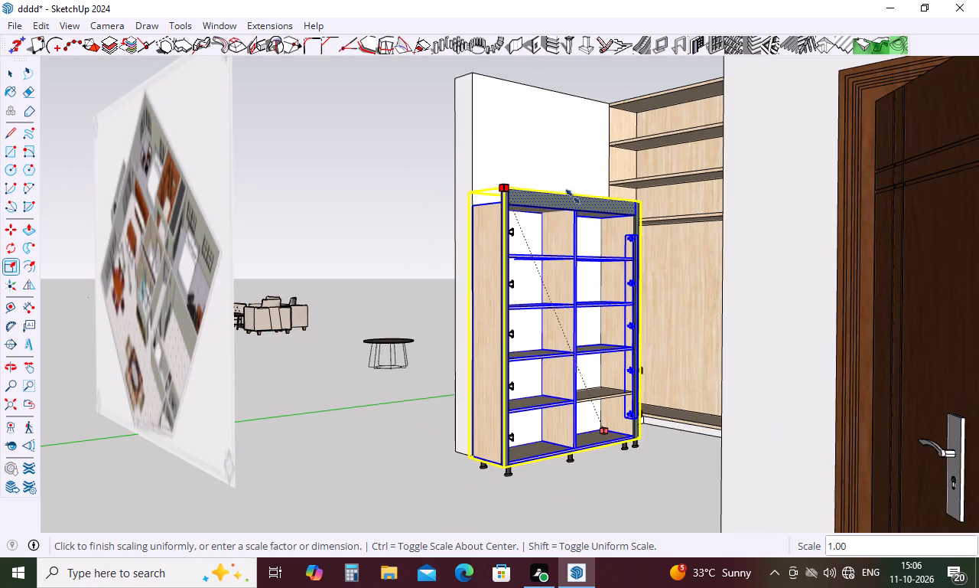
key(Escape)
Scale the selected low bookcase parts by 1.00 along red and 1.50 along blue toward the side wall's height, then clear the selection.
click(579, 191)
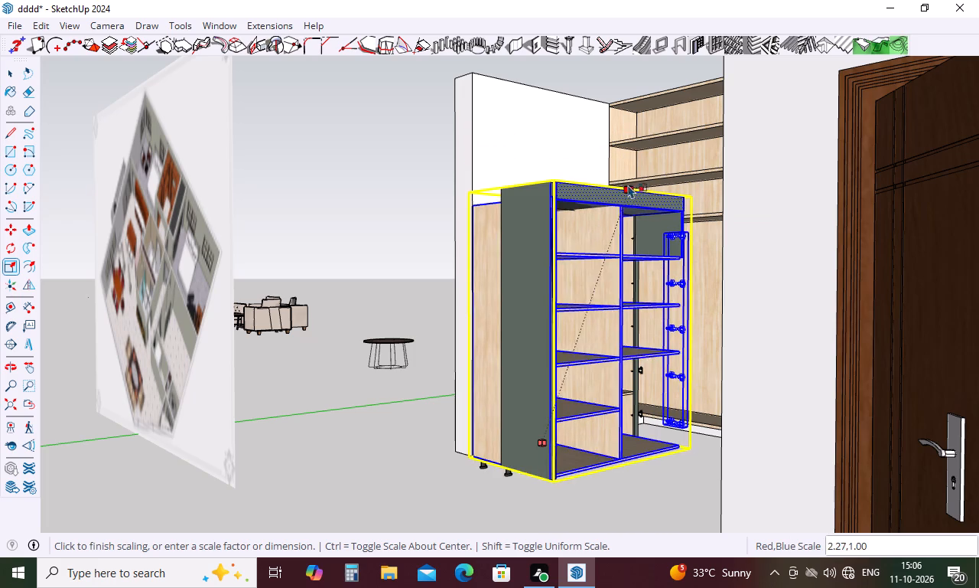
scroll(628, 183, down, 4)
middle_drag(625, 194, 600, 293)
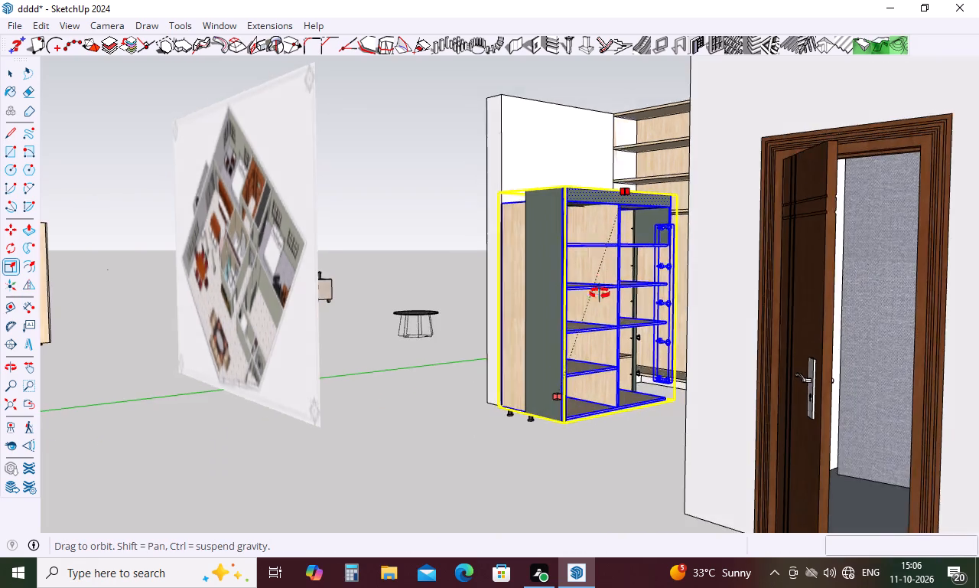
middle_drag(600, 293, 561, 444)
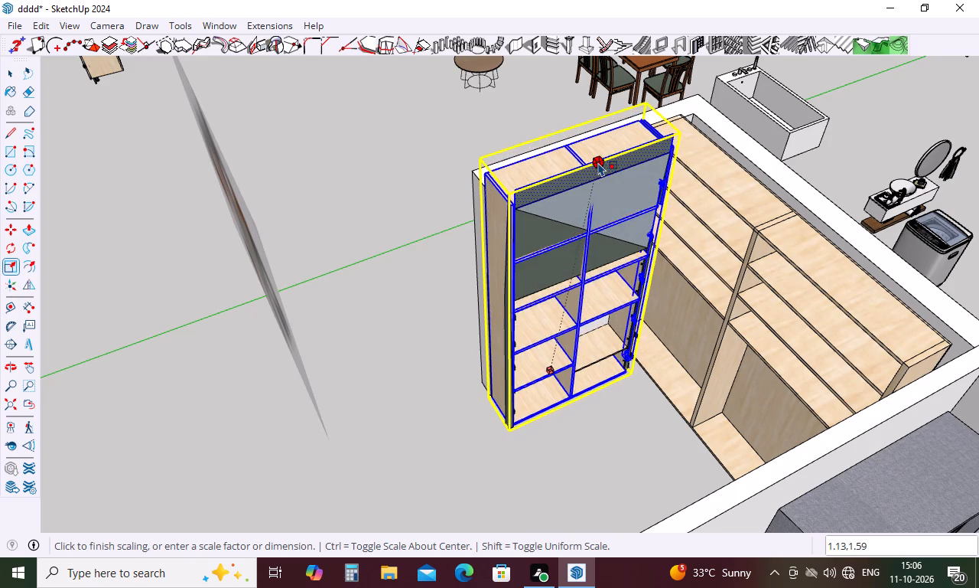
click(594, 178)
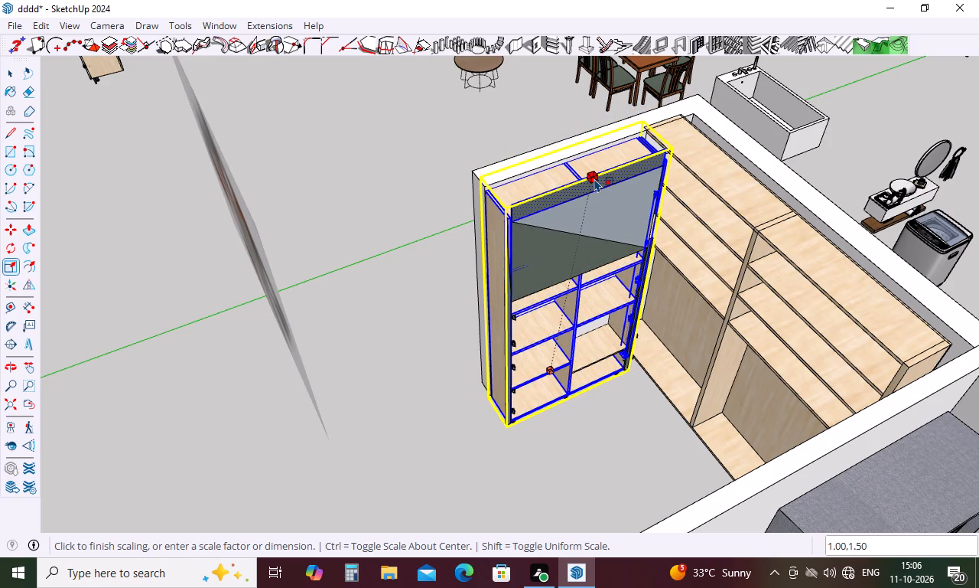
middle_drag(618, 254, 629, 174)
key(space)
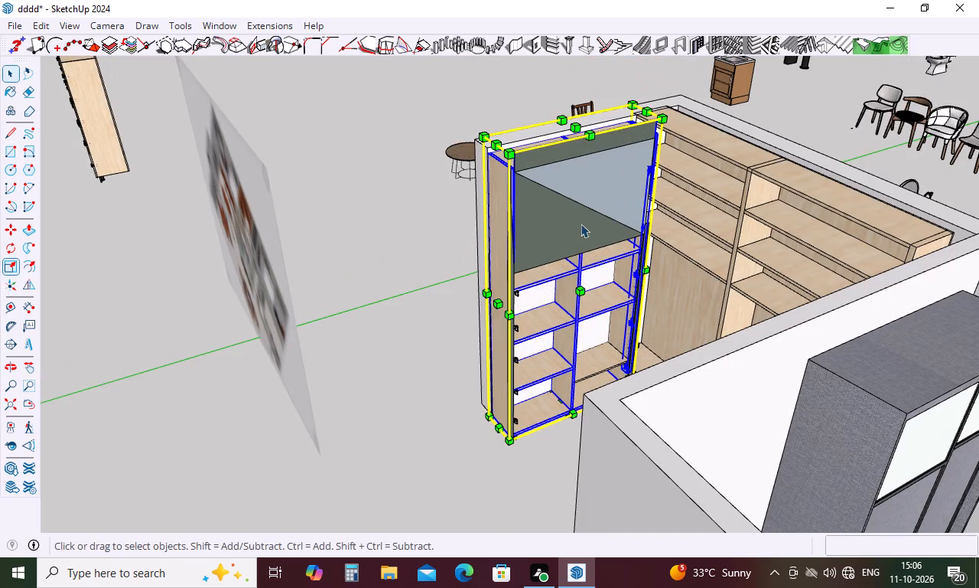
click(463, 326)
Delete the stretched dark triangular faces and their leftover diagonal and horizontal edges across the front of the bookcase's upper shelves.
click(591, 216)
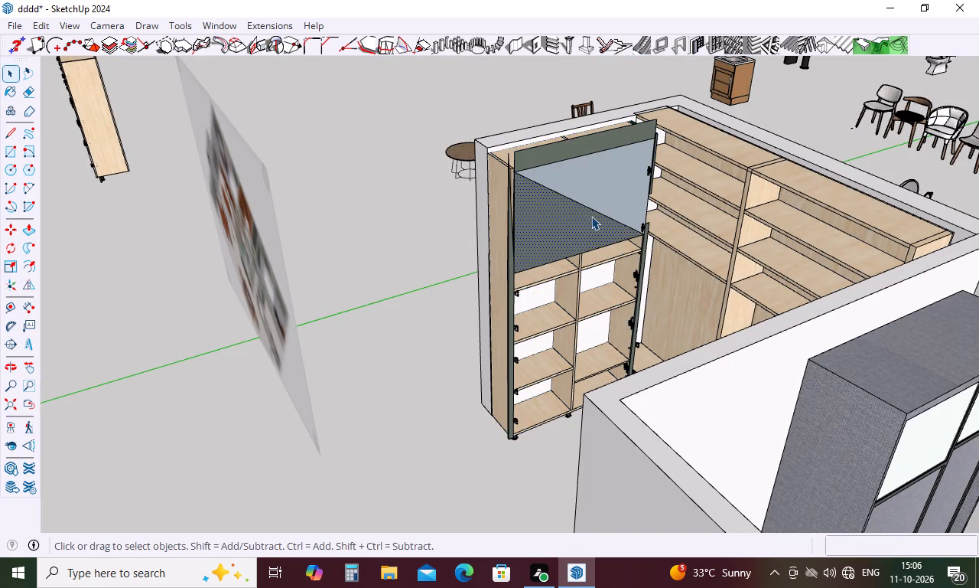
key(Delete)
click(615, 201)
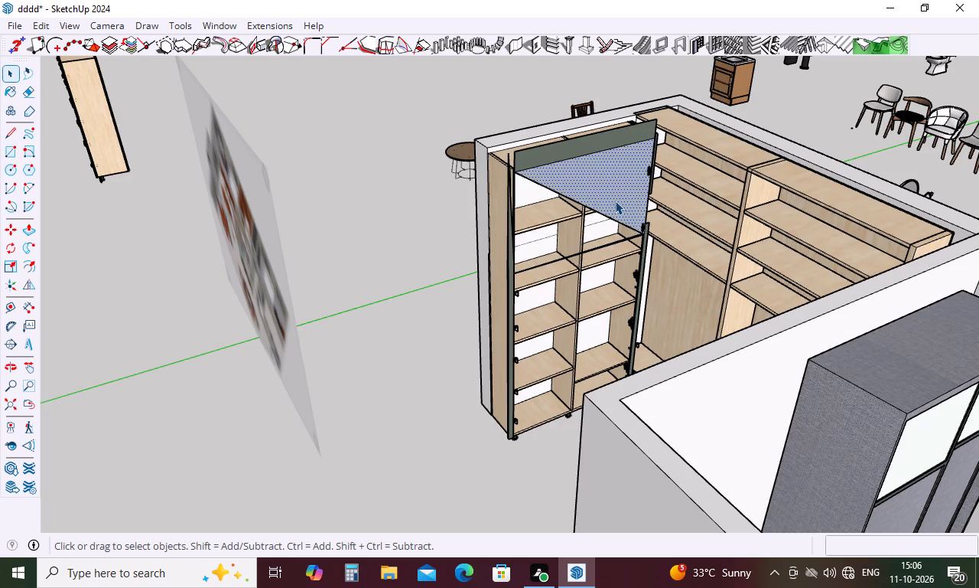
key(Delete)
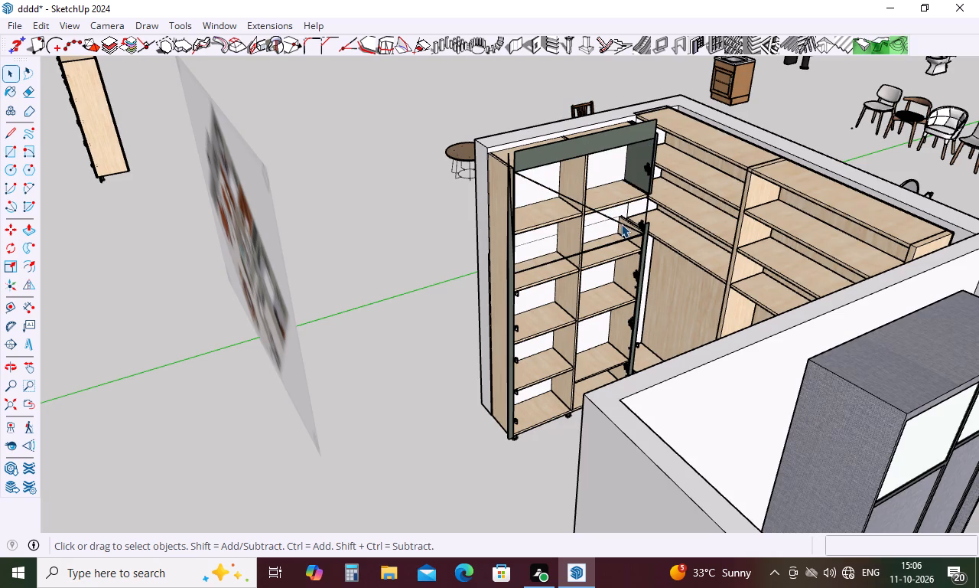
click(621, 224)
key(Delete)
click(614, 243)
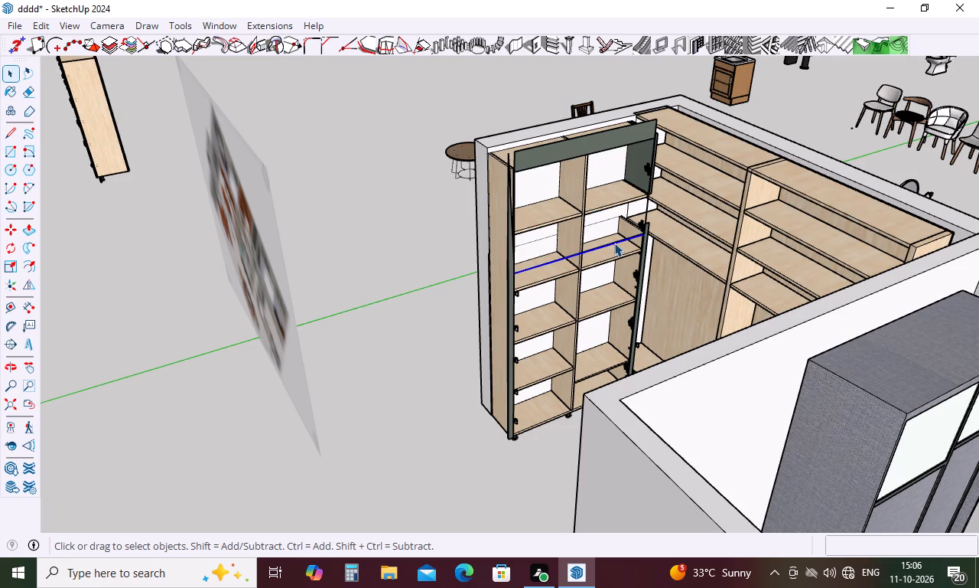
key(Delete)
click(615, 240)
key(Delete)
middle_drag(594, 276, 620, 214)
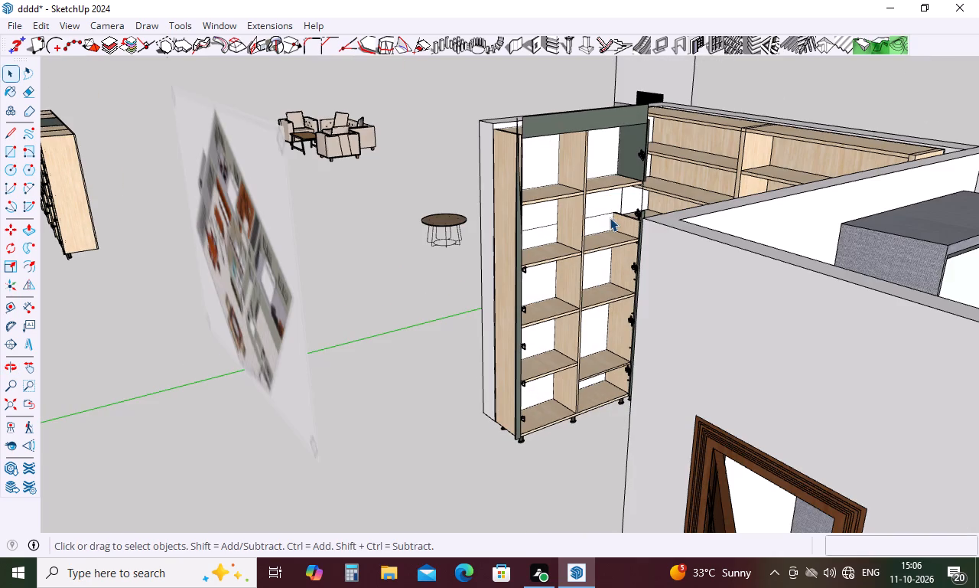
middle_drag(613, 220, 656, 208)
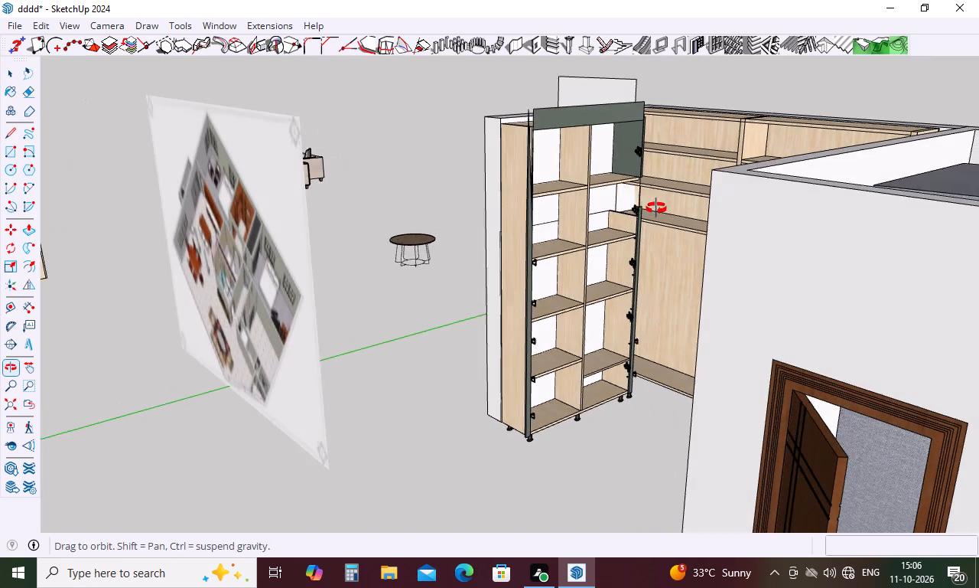
Delete the dark panel spanning the top front of the two-bay bookcase.
middle_drag(656, 208, 658, 208)
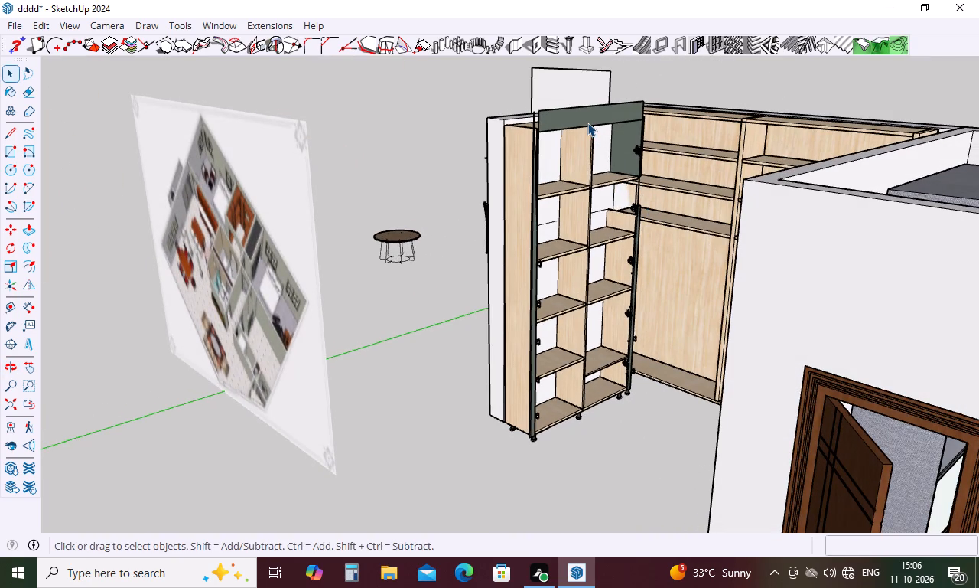
double_click(587, 122)
key(Delete)
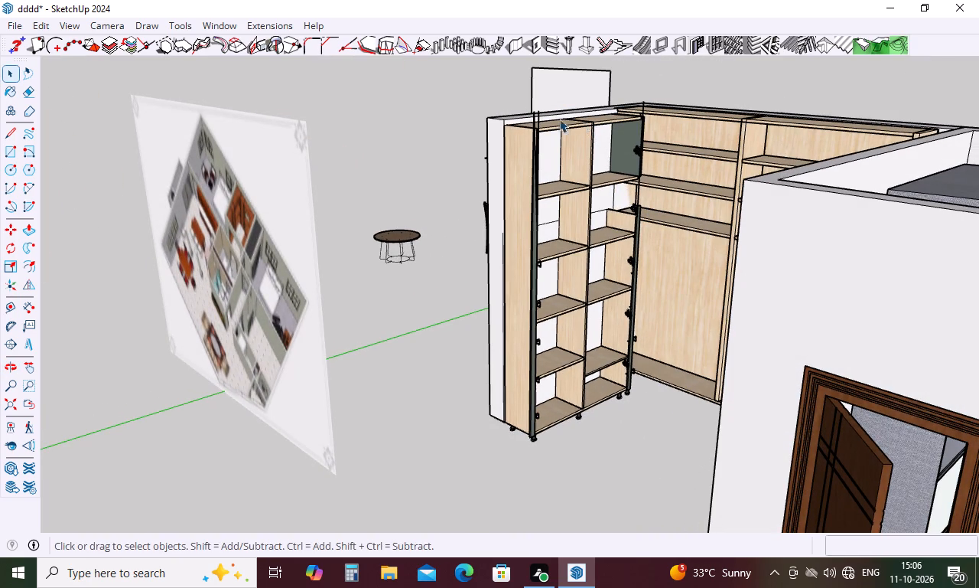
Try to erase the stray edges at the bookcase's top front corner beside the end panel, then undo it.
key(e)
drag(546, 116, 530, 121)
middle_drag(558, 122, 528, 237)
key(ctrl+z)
Erase the stray vertical edges projecting above the bookcase top at both front corners.
scroll(527, 193, up, 4)
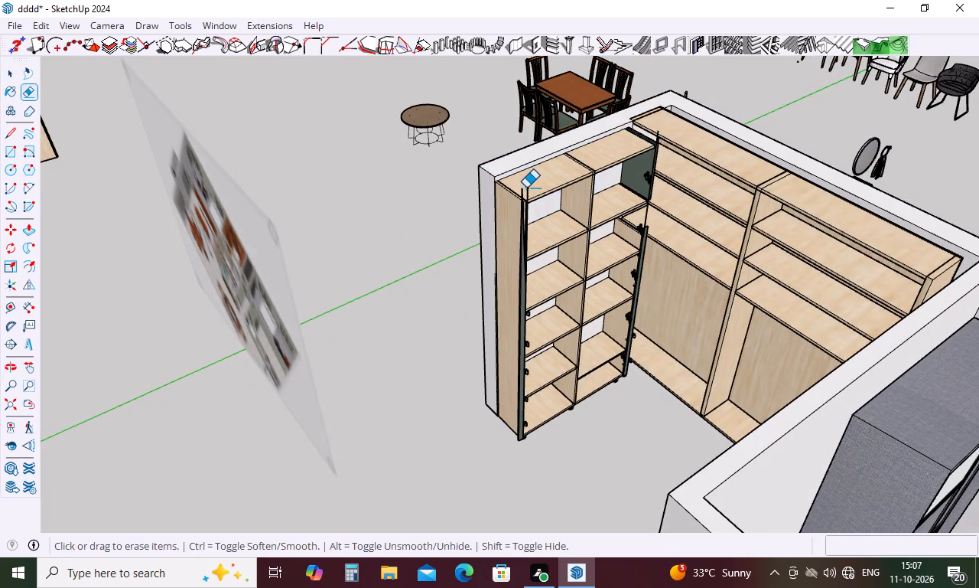
scroll(524, 185, up, 11)
click(516, 191)
click(521, 192)
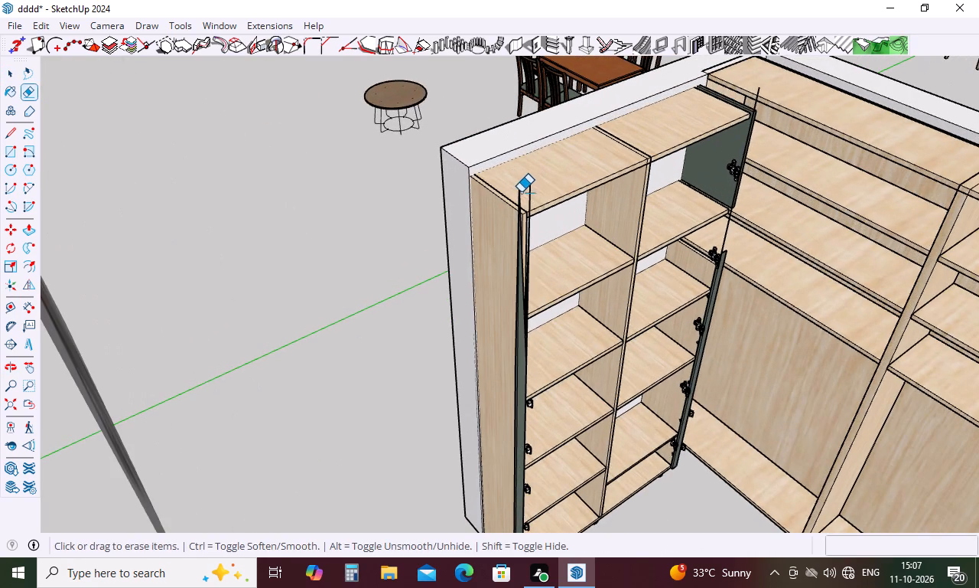
click(532, 189)
drag(526, 193, 519, 202)
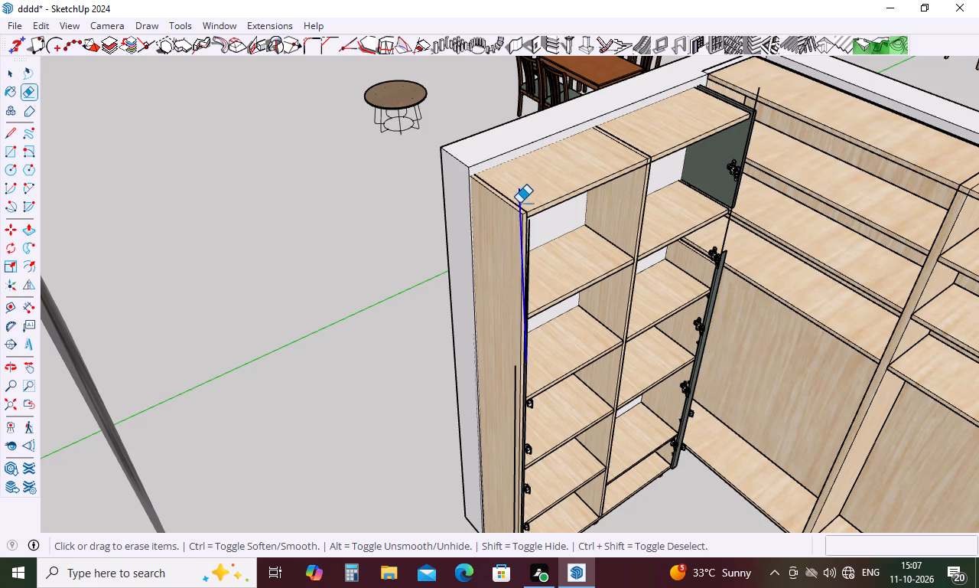
click(761, 93)
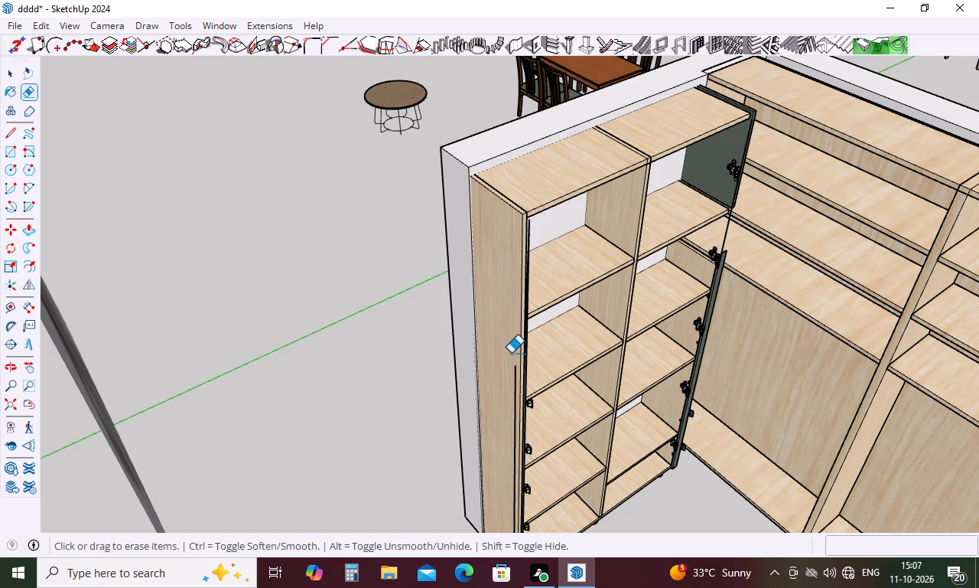
Erase the leftover vertical edges along the bookcase's end panel and in the open gap below the small dark upper side panel.
middle_drag(554, 365, 736, 231)
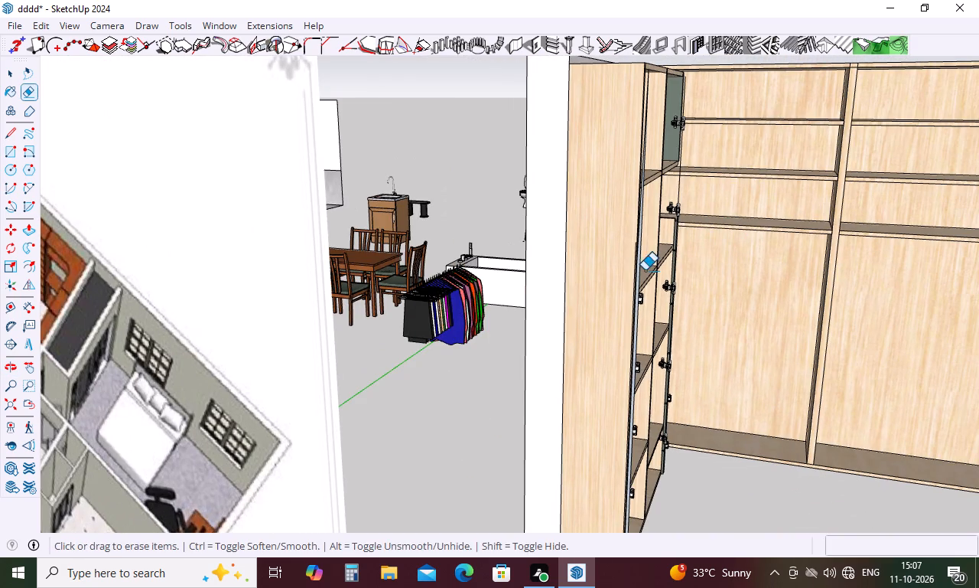
middle_drag(647, 250, 457, 282)
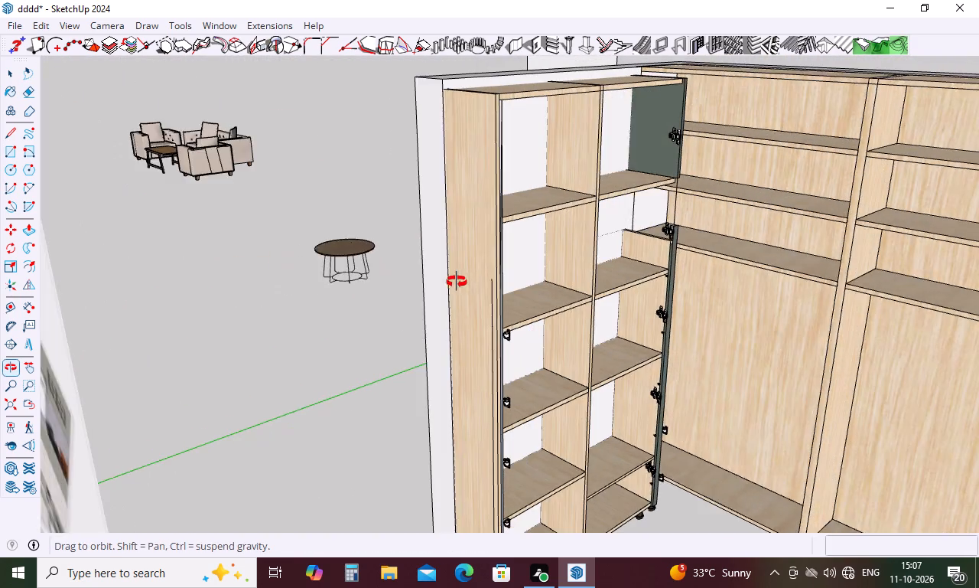
middle_drag(457, 282, 453, 282)
click(439, 284)
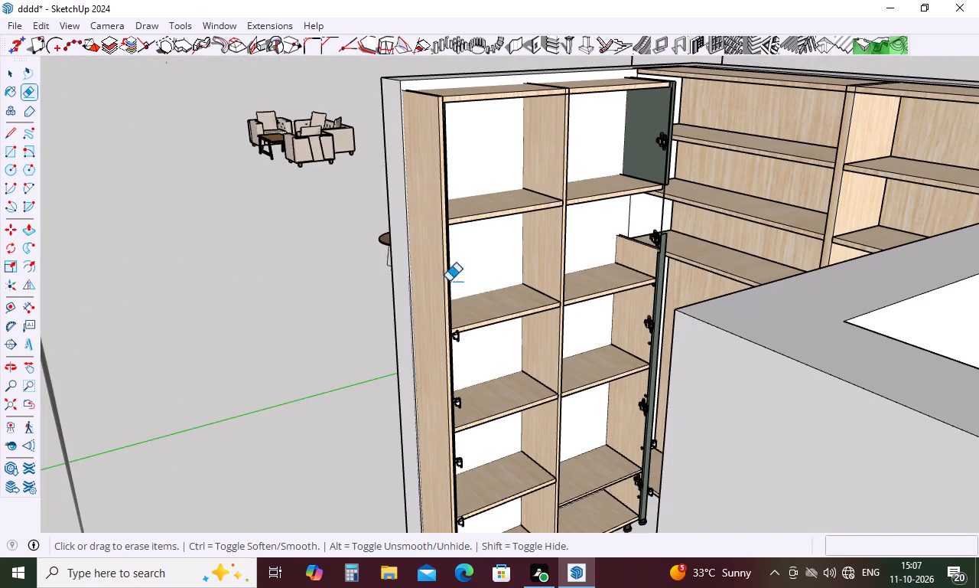
click(661, 214)
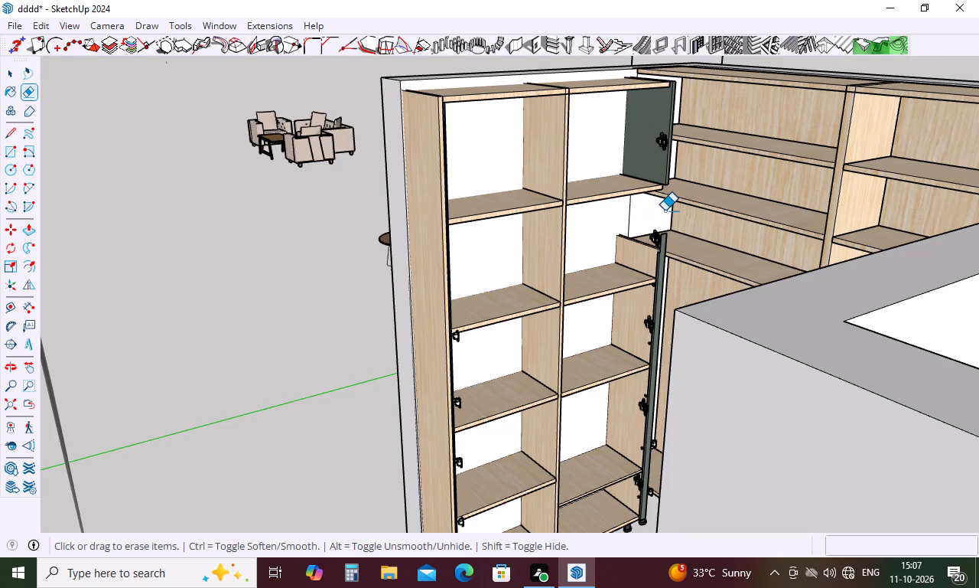
click(629, 220)
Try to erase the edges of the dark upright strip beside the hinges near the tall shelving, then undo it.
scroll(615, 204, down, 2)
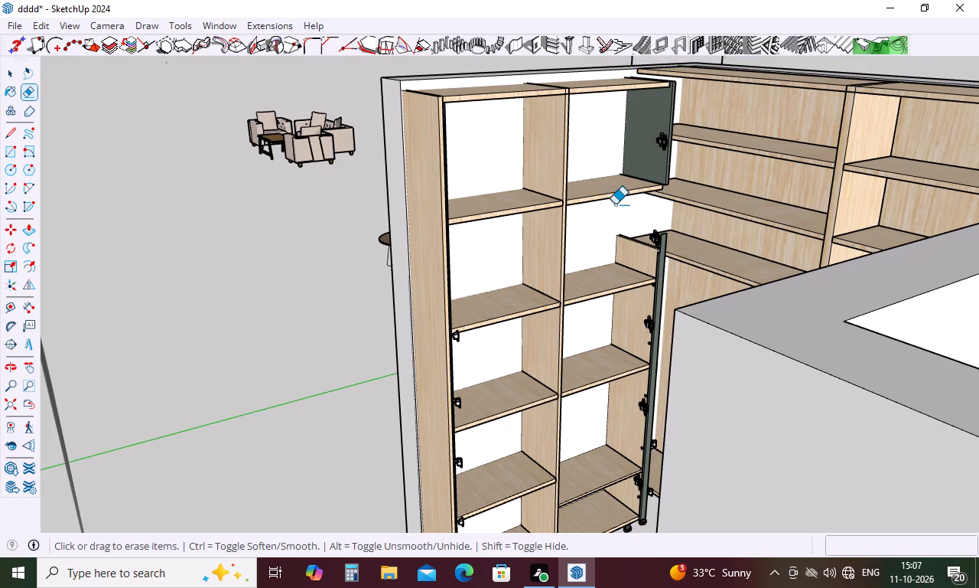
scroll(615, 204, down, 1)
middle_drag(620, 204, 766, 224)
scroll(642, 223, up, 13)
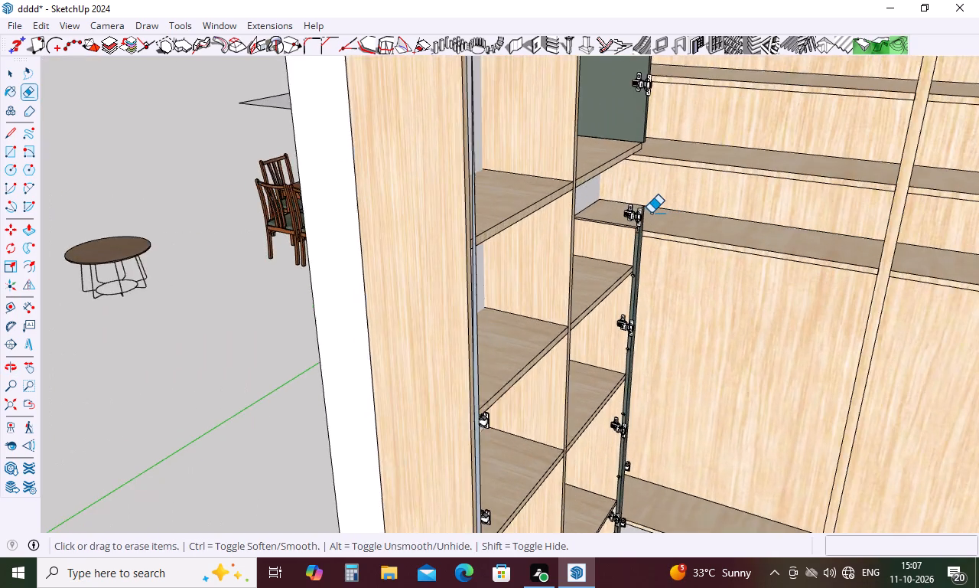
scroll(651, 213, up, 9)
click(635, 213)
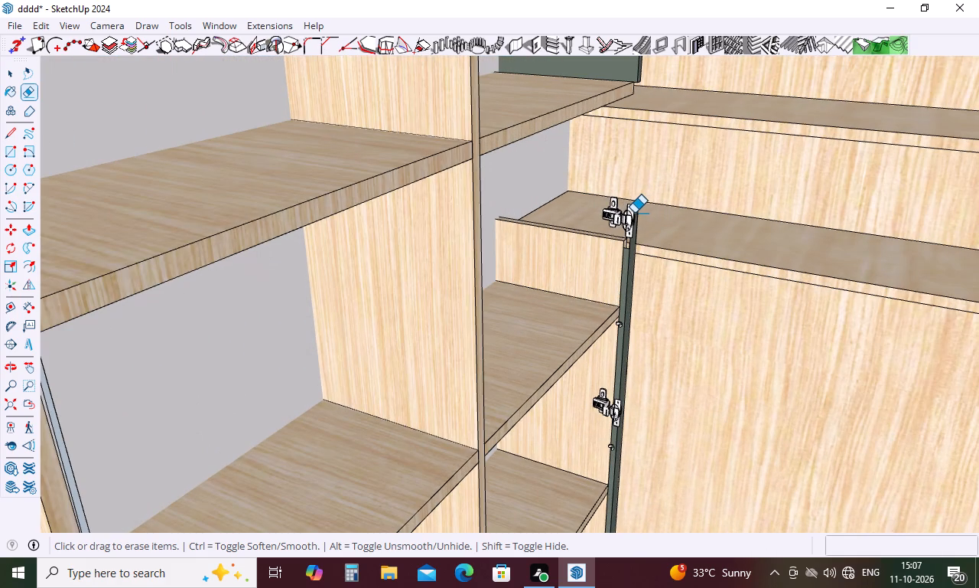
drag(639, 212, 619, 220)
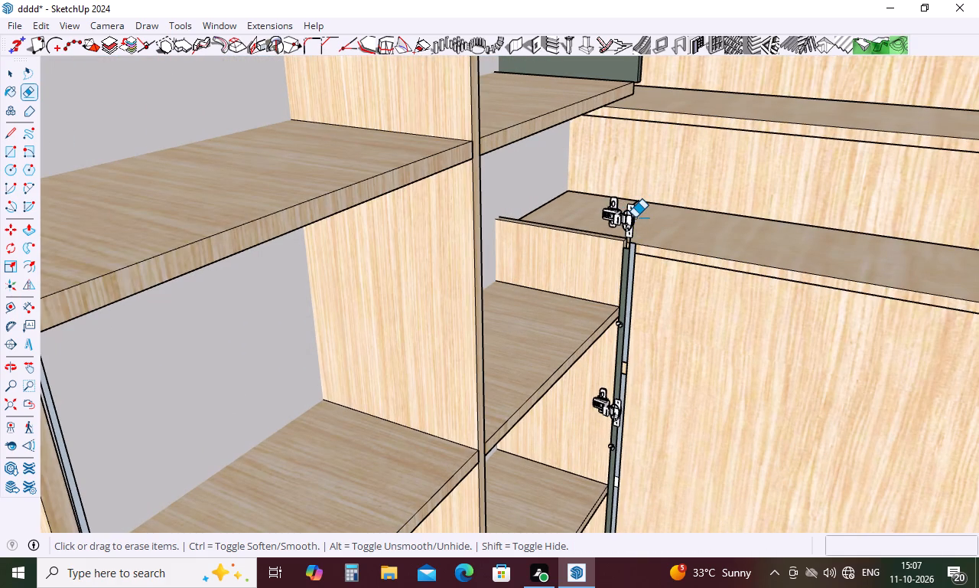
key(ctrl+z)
Flip the bookcase's end panel, divider, top, shelves and inner side panels about the red plane, shifting the plane about 8" into the room.
scroll(613, 244, down, 19)
scroll(631, 224, down, 8)
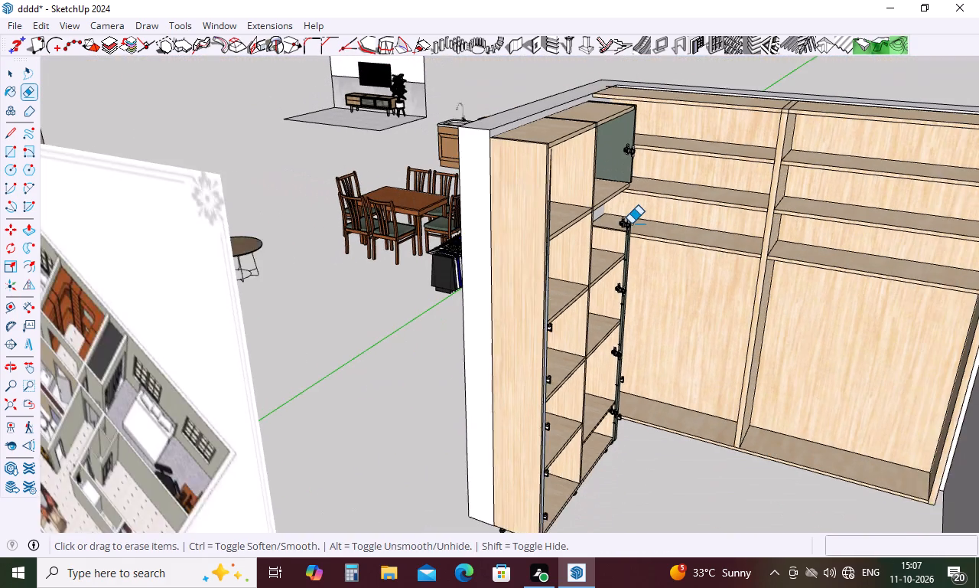
key(space)
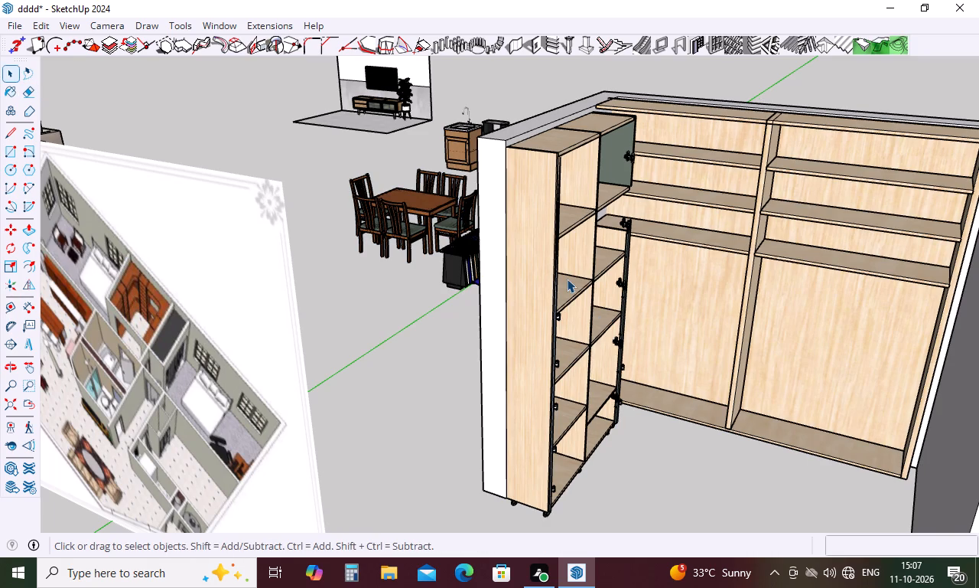
shift+click(584, 168)
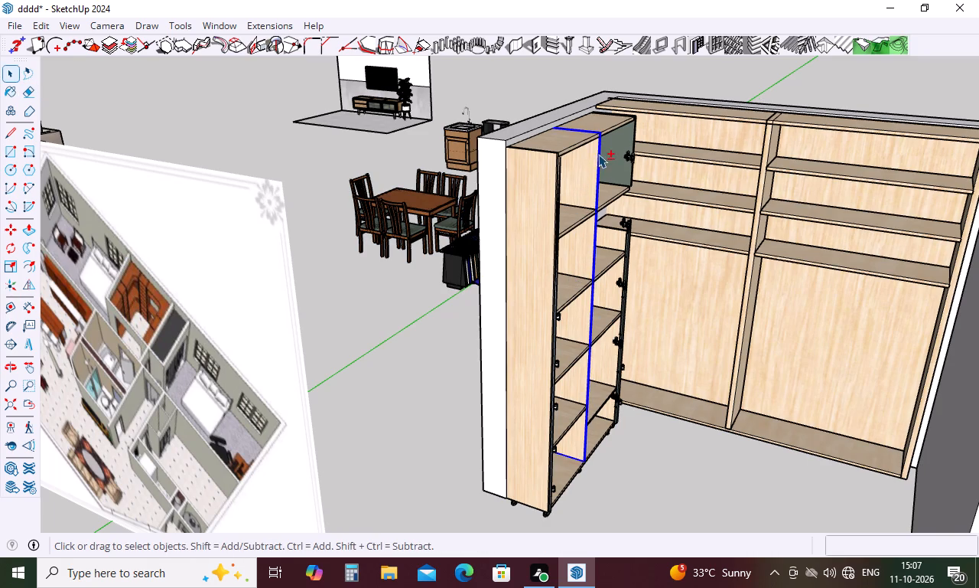
shift+click(568, 146)
shift+click(546, 172)
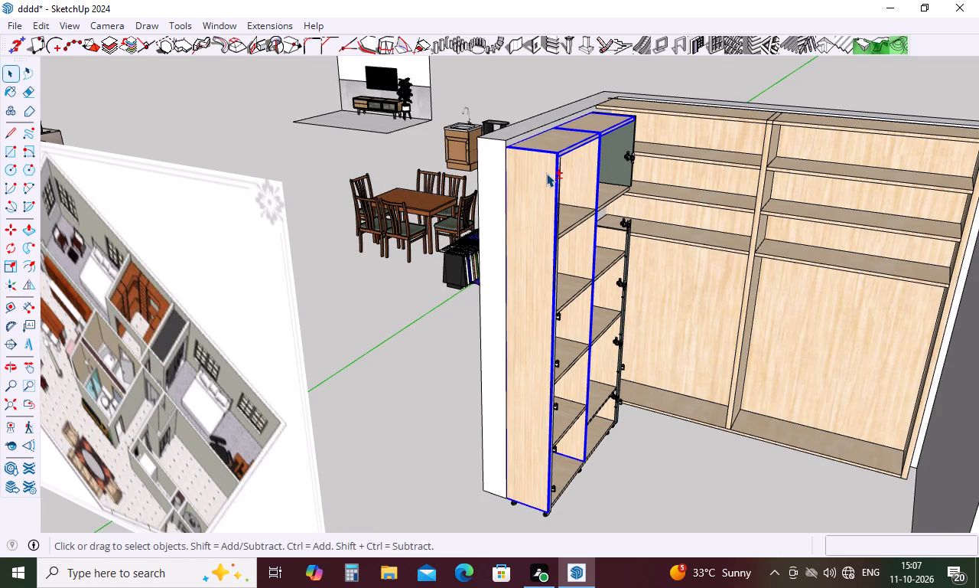
shift+click(530, 237)
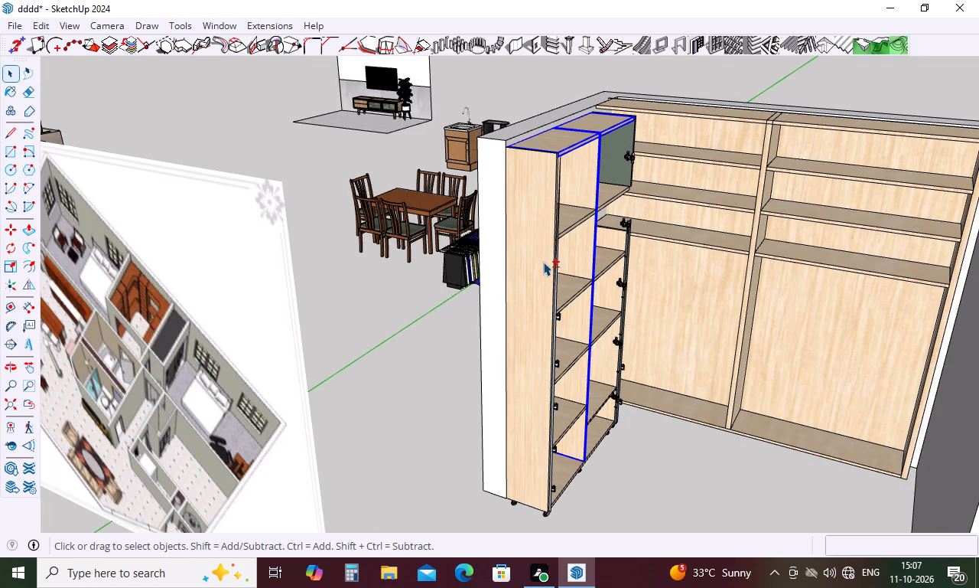
shift+click(543, 262)
scroll(639, 242, down, 4)
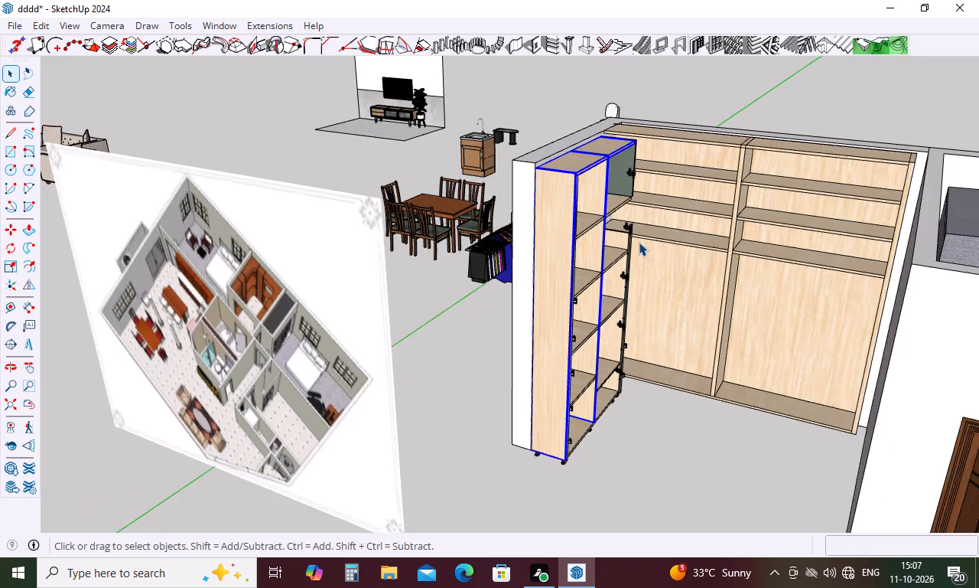
middle_drag(639, 273, 717, 267)
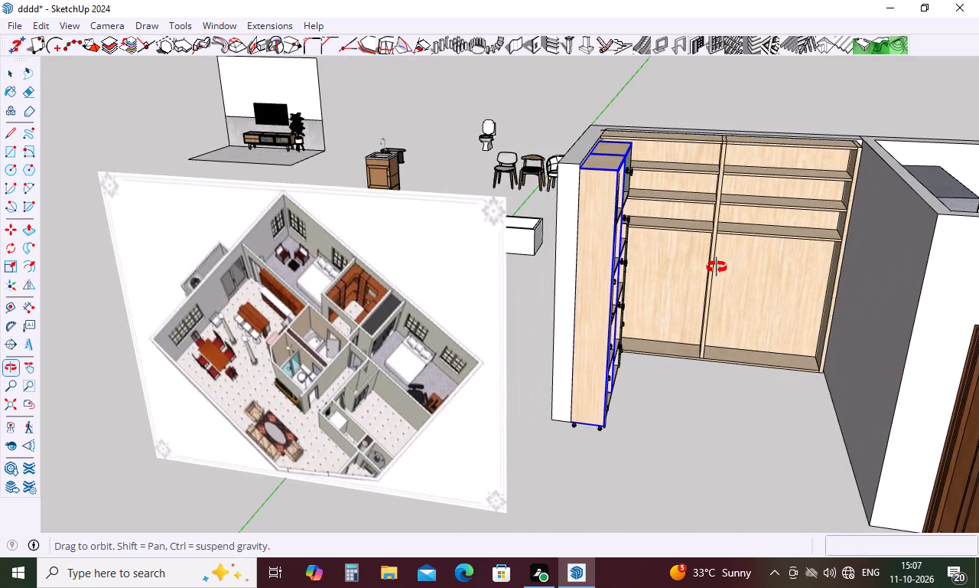
middle_drag(717, 267, 529, 268)
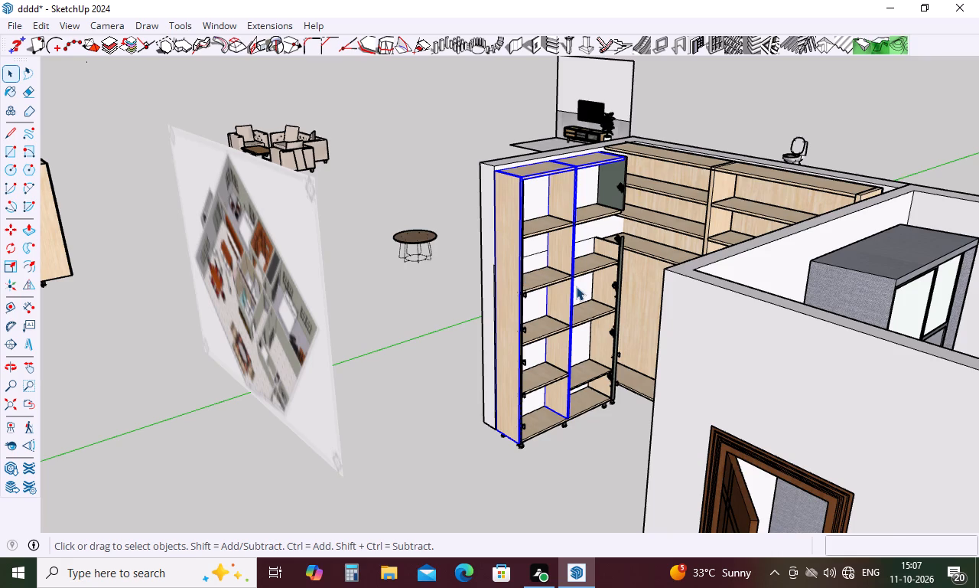
scroll(576, 286, up, 4)
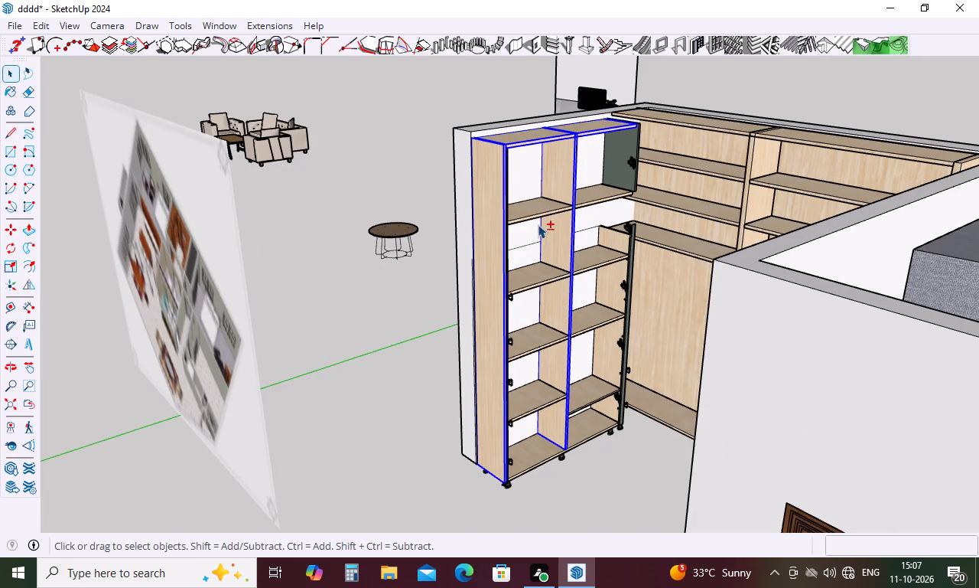
shift+click(532, 214)
shift+click(593, 201)
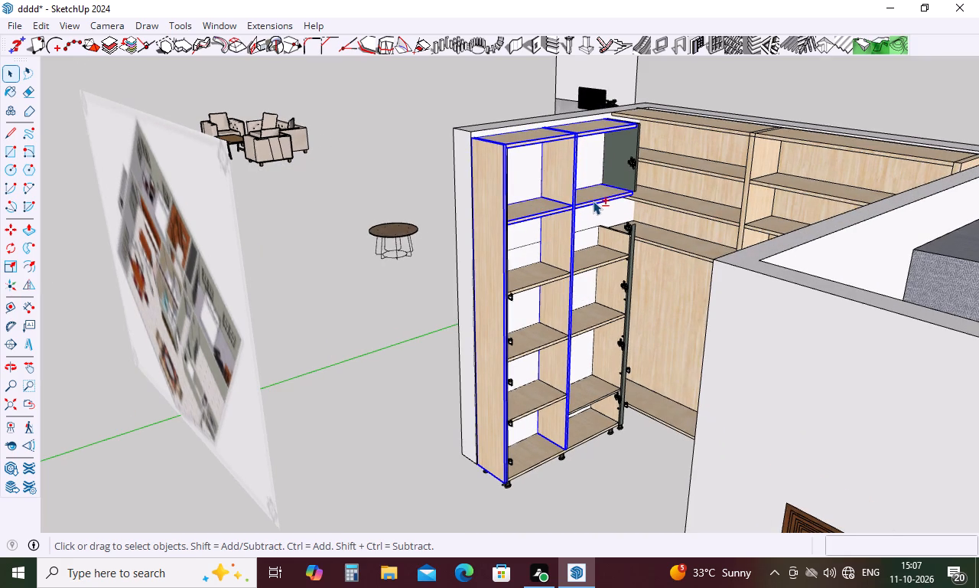
shift+click(619, 168)
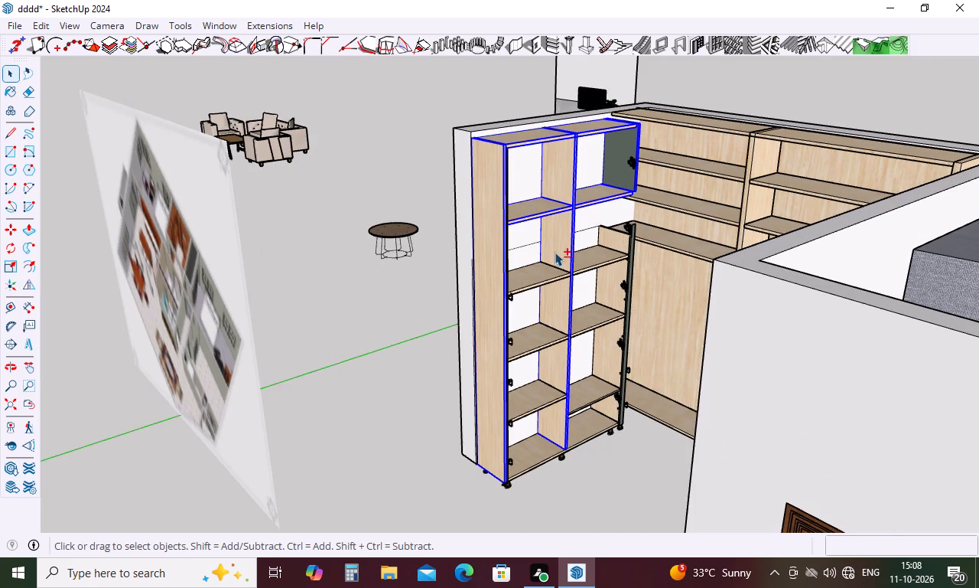
shift+click(537, 285)
shift+click(612, 261)
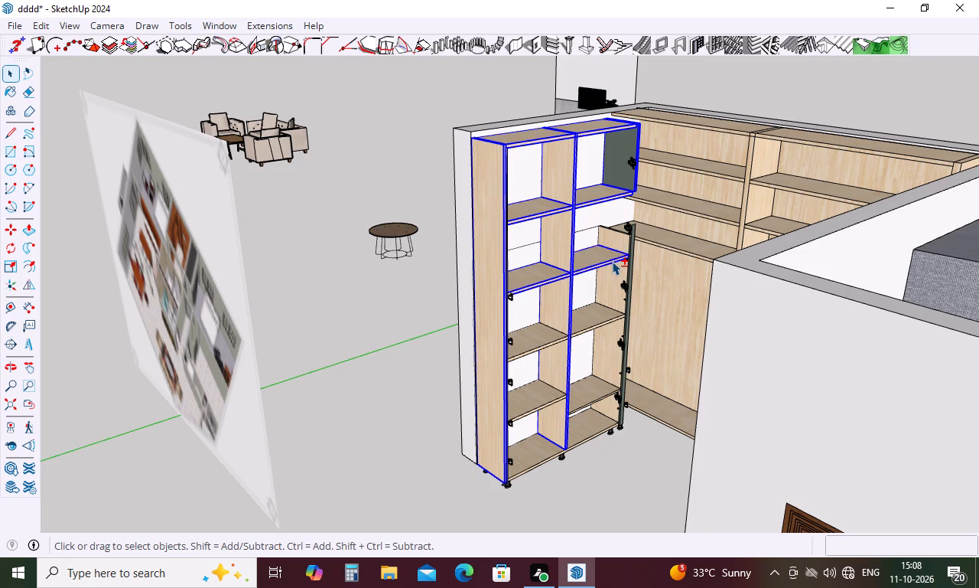
shift+click(626, 243)
shift+click(612, 295)
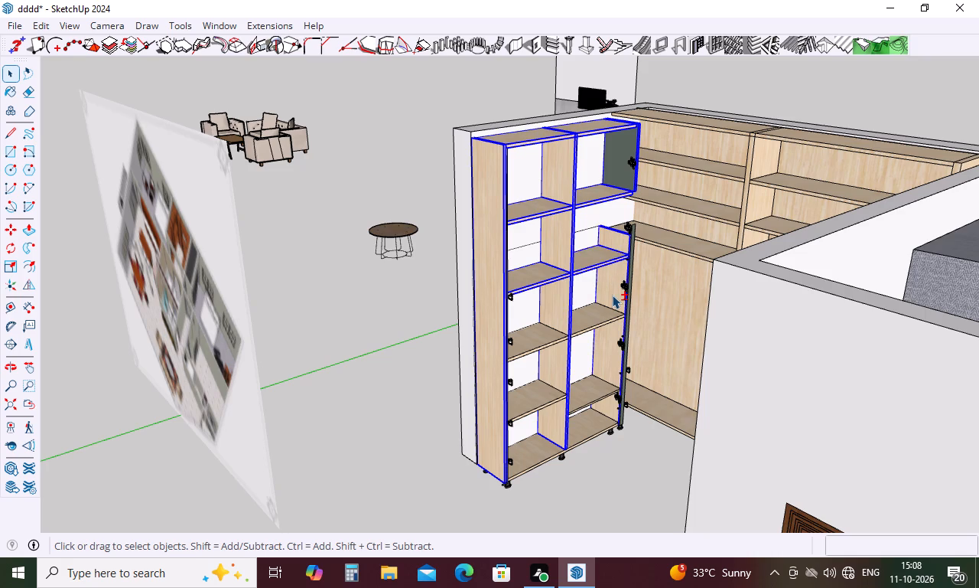
shift+click(594, 317)
shift+click(539, 345)
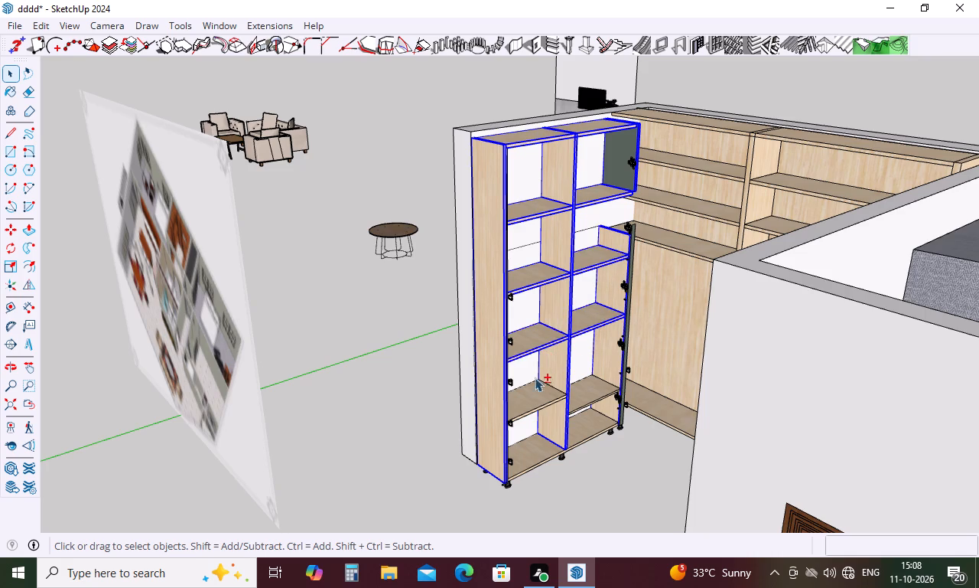
shift+click(531, 403)
shift+click(581, 397)
shift+click(531, 456)
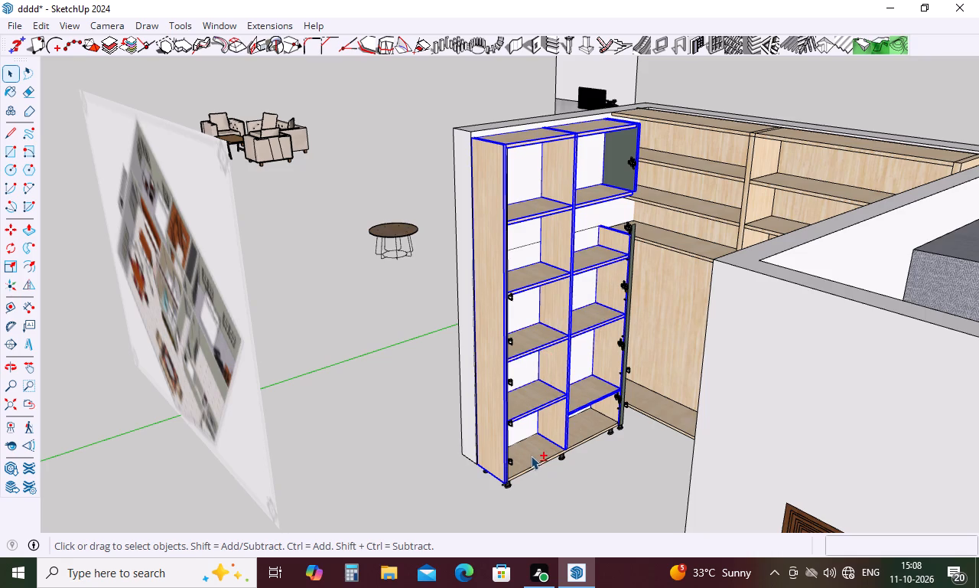
shift+click(623, 410)
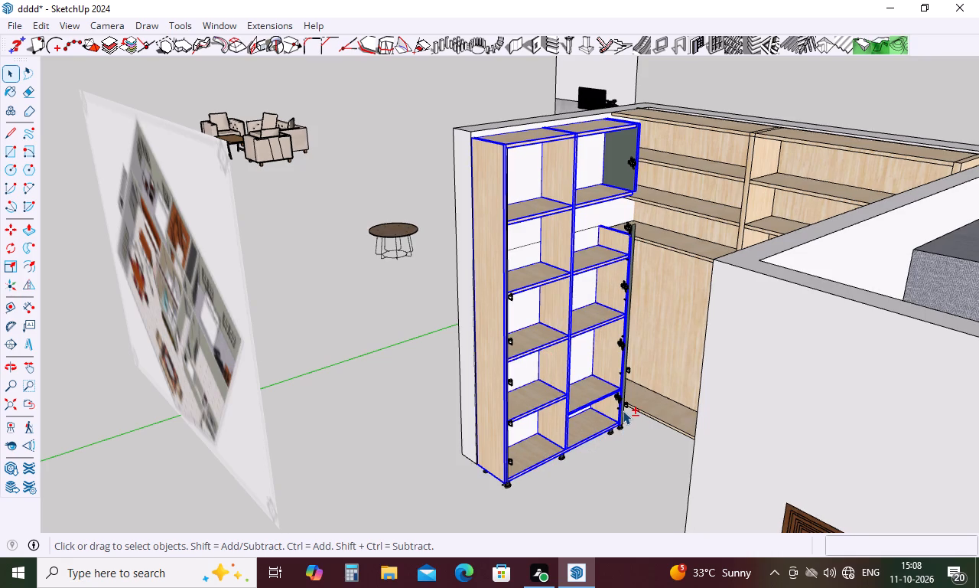
middle_drag(542, 337, 554, 376)
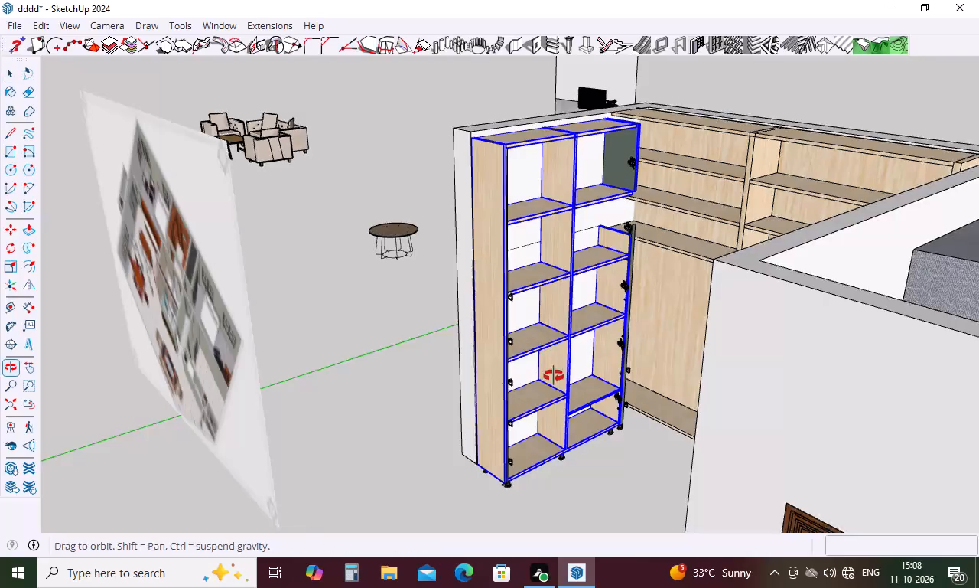
middle_drag(554, 376, 668, 398)
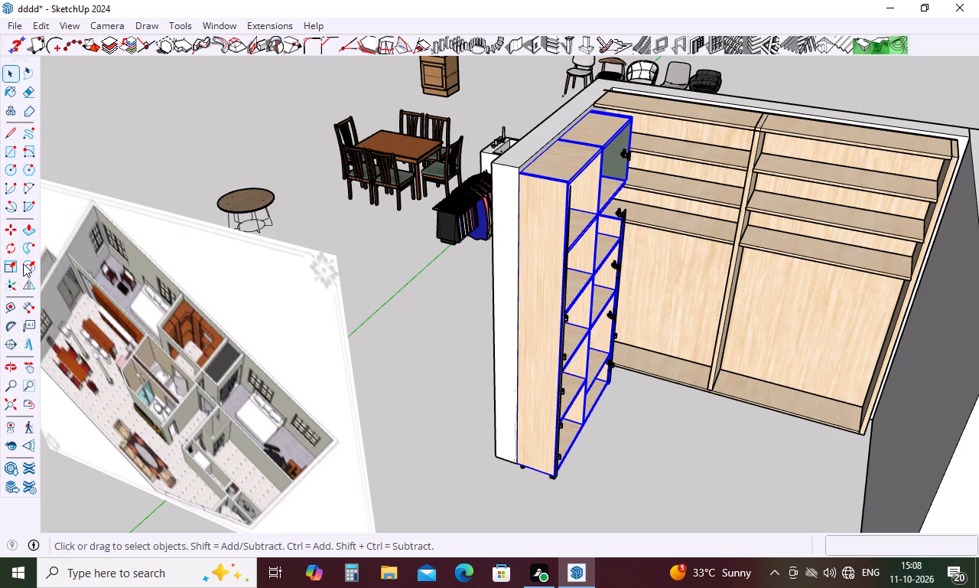
click(27, 289)
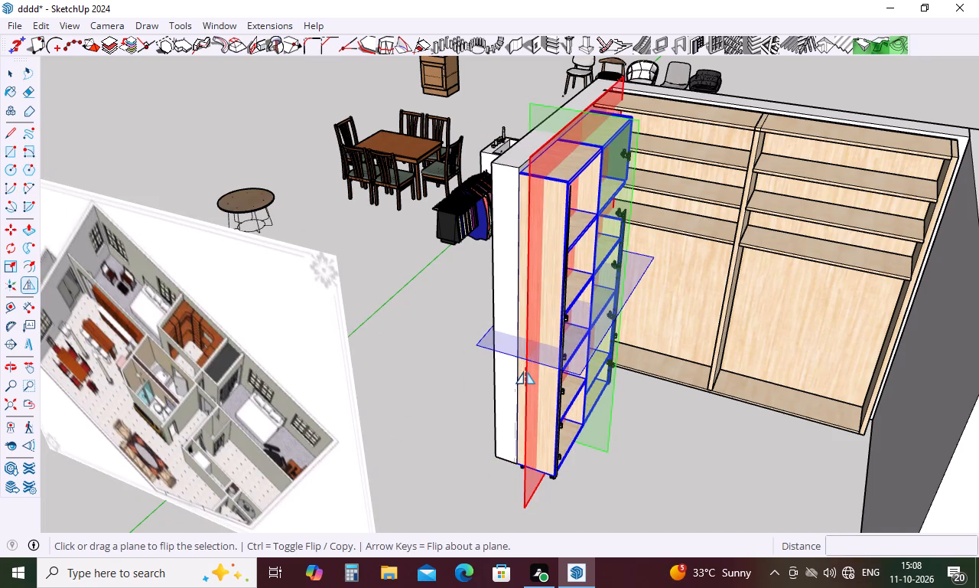
click(525, 371)
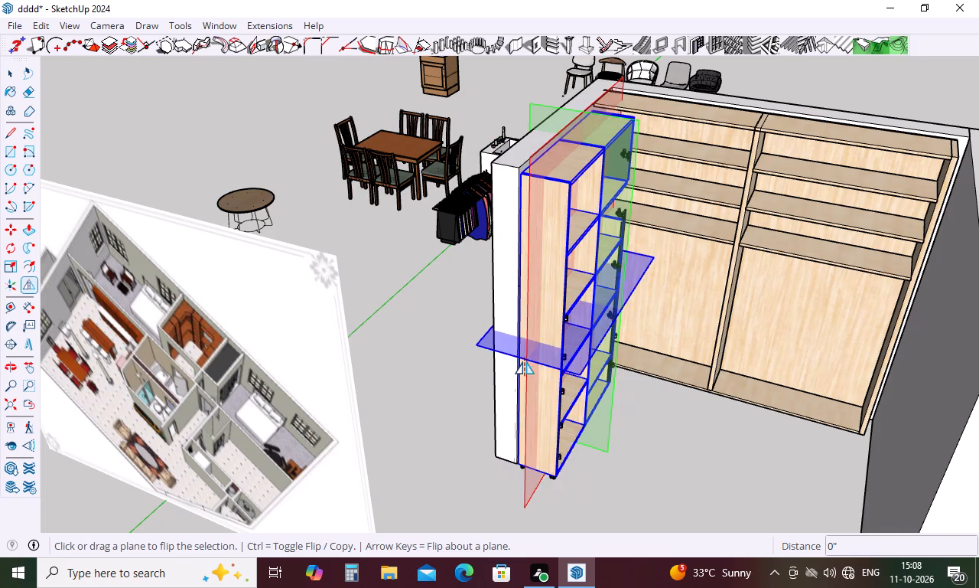
drag(528, 358, 607, 368)
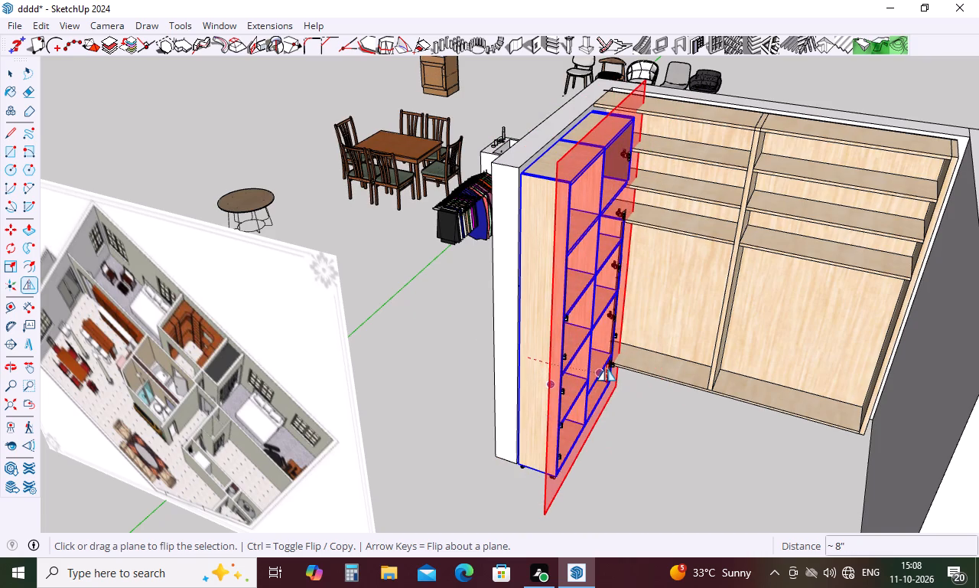
Flip a copy of the bookcase onto the room's opposite side, with the red mirror plane shifted about 4' 2 5/16".
drag(607, 368, 719, 384)
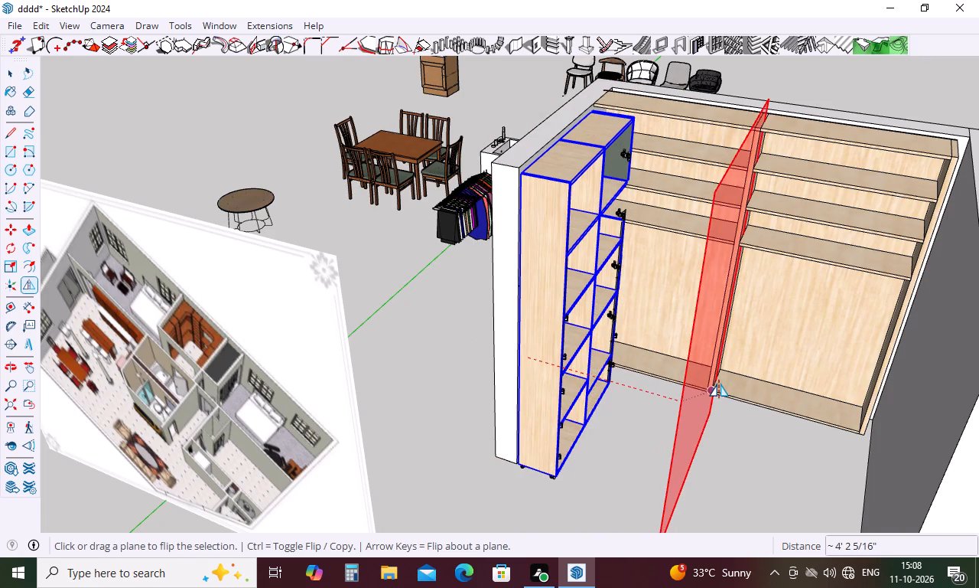
drag(719, 384, 713, 369)
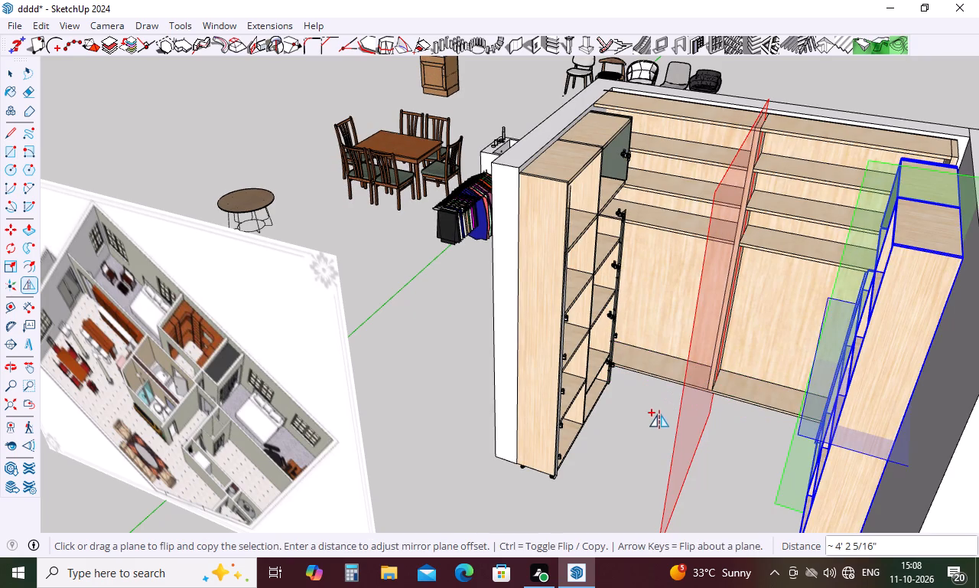
key(space)
Move the mirrored bookcase copy about 7" towards the side wall shared with the bedroom.
scroll(632, 298, down, 4)
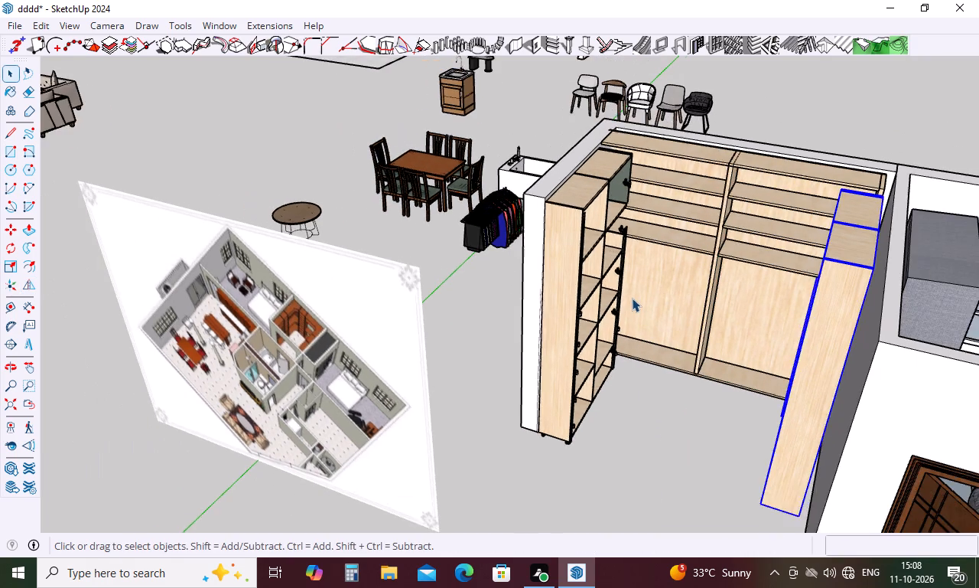
key(m)
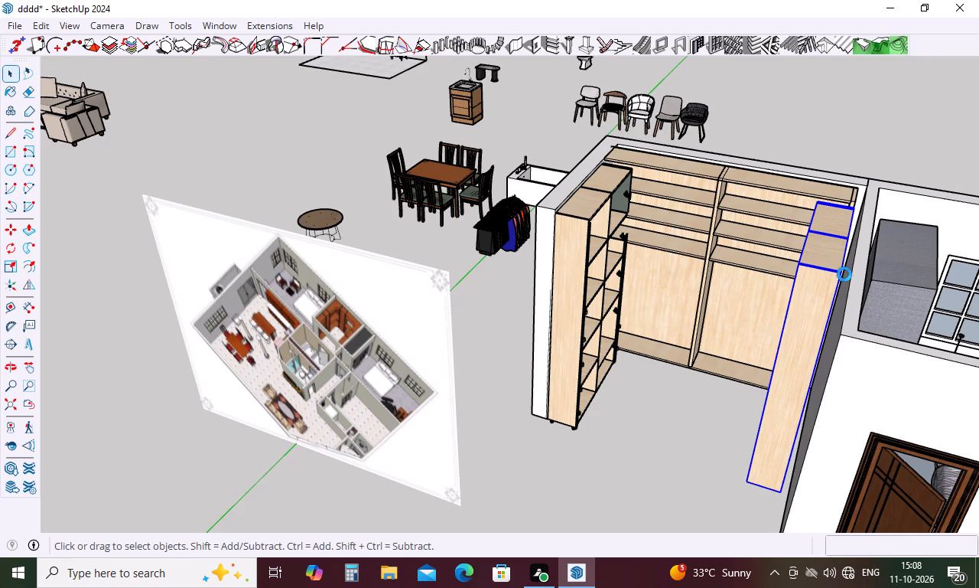
middle_drag(675, 299, 684, 266)
middle_drag(684, 266, 729, 212)
click(840, 273)
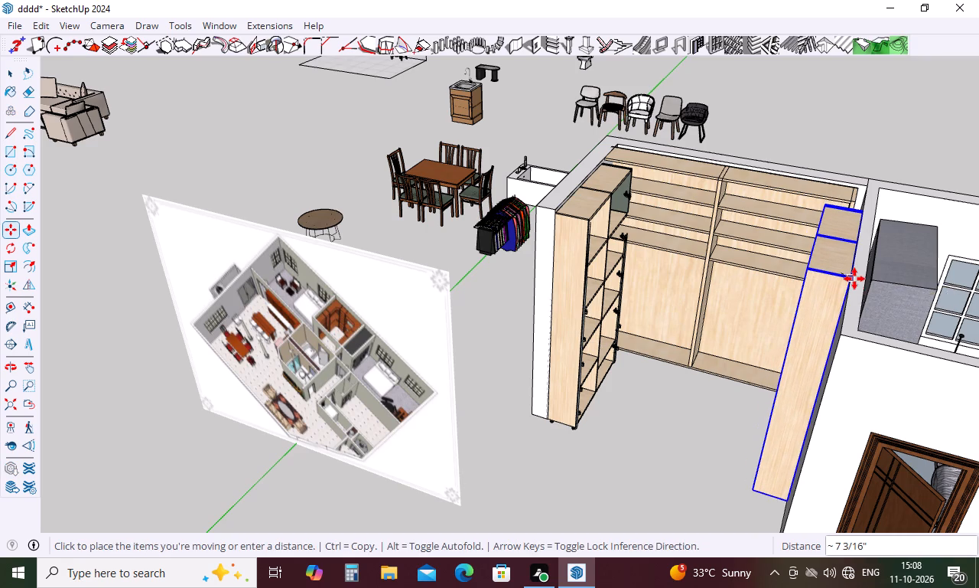
click(852, 283)
middle_drag(838, 380, 839, 391)
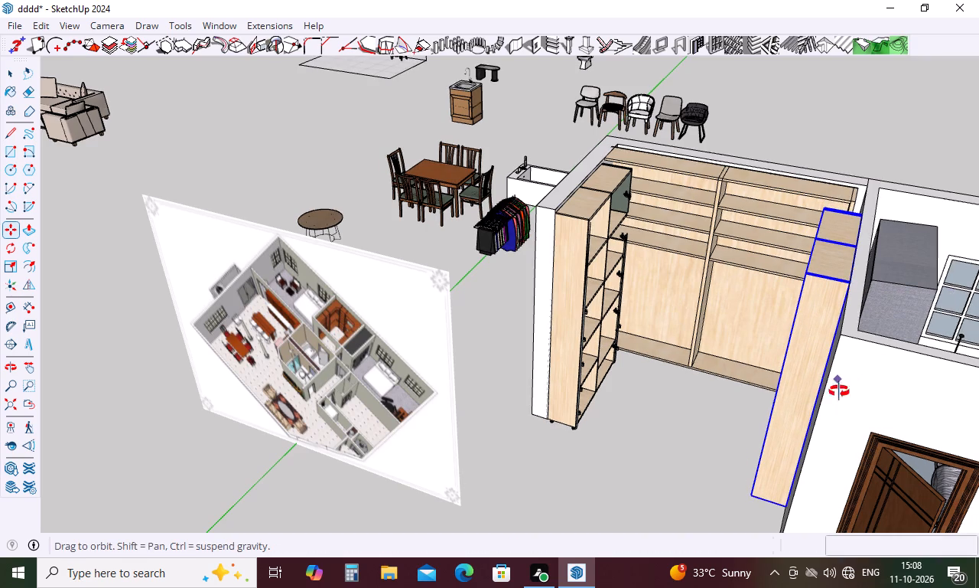
middle_drag(839, 391, 978, 398)
middle_drag(819, 332, 818, 330)
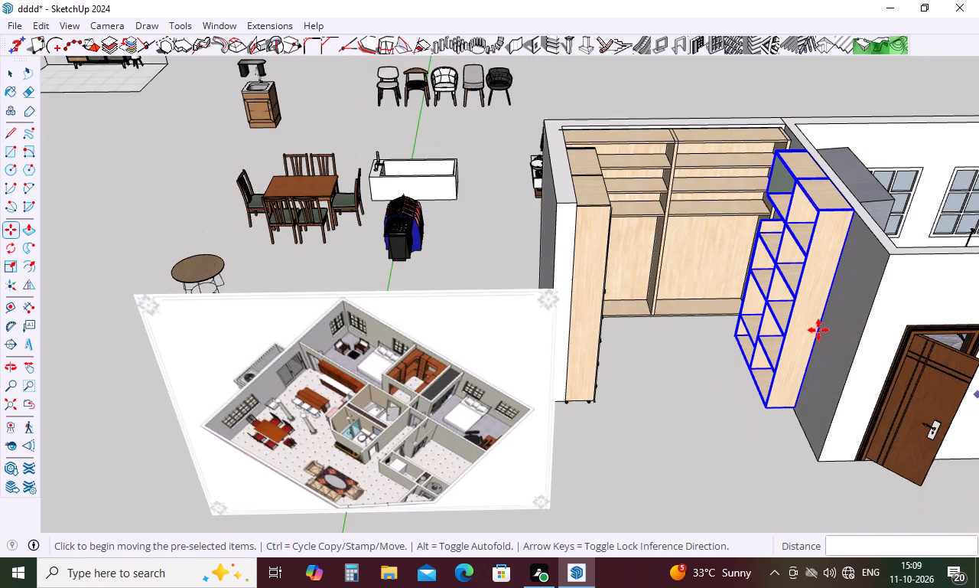
middle_drag(818, 330, 815, 280)
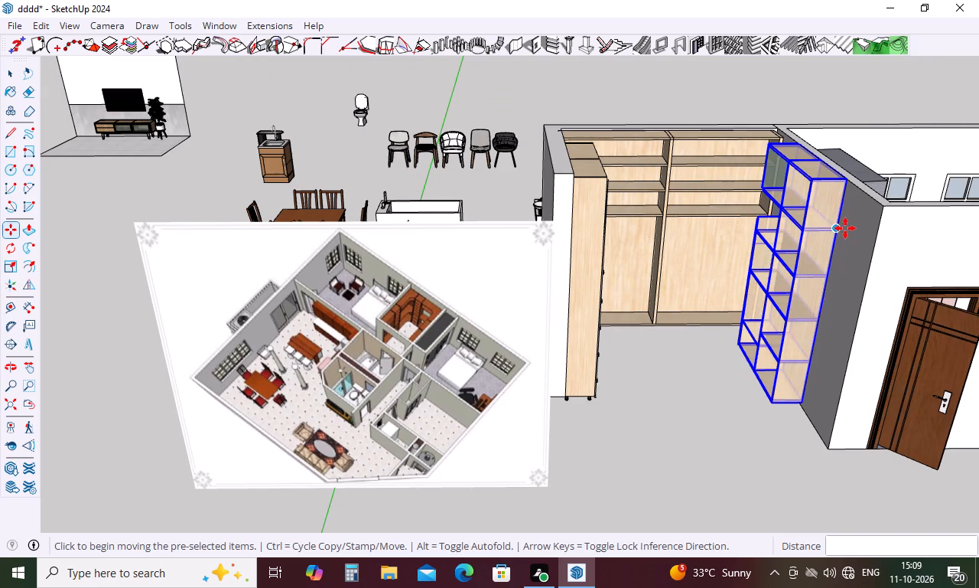
scroll(851, 210, up, 3)
key(space)
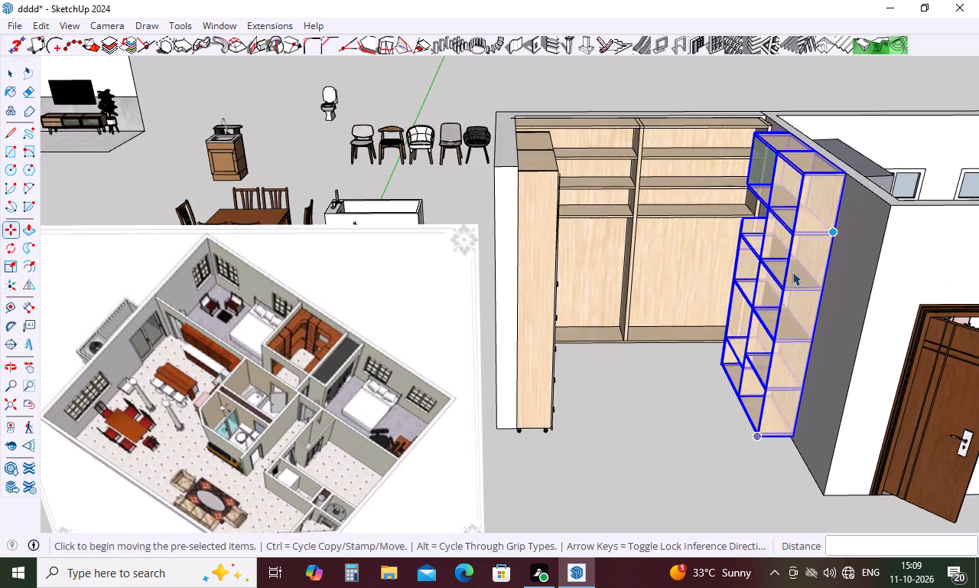
click(640, 410)
Examine the two facing bookcases and the back-wall shelving from several angles, comparing the rooms with the floor plan image.
scroll(631, 304, down, 3)
middle_drag(682, 313, 675, 387)
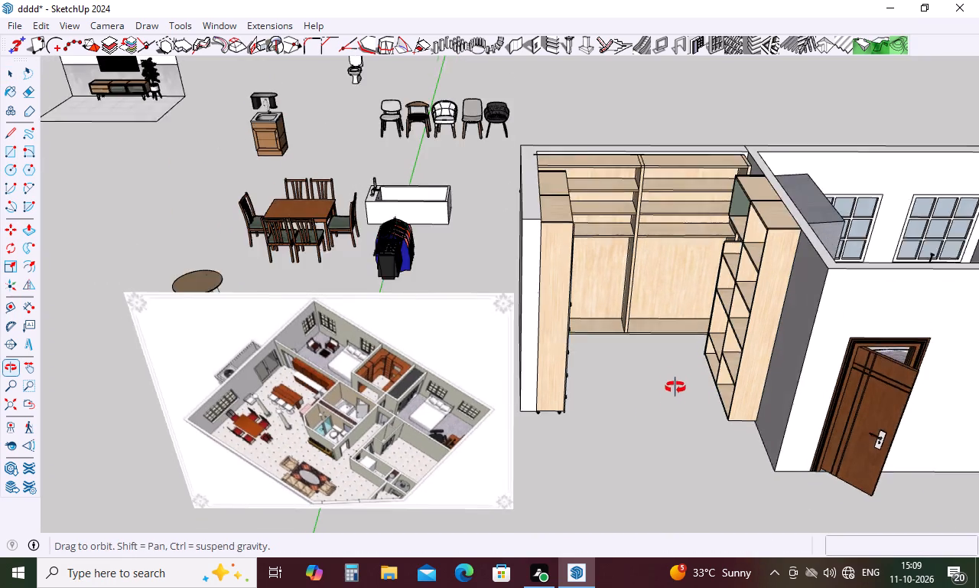
middle_drag(675, 387, 503, 320)
scroll(565, 281, down, 2)
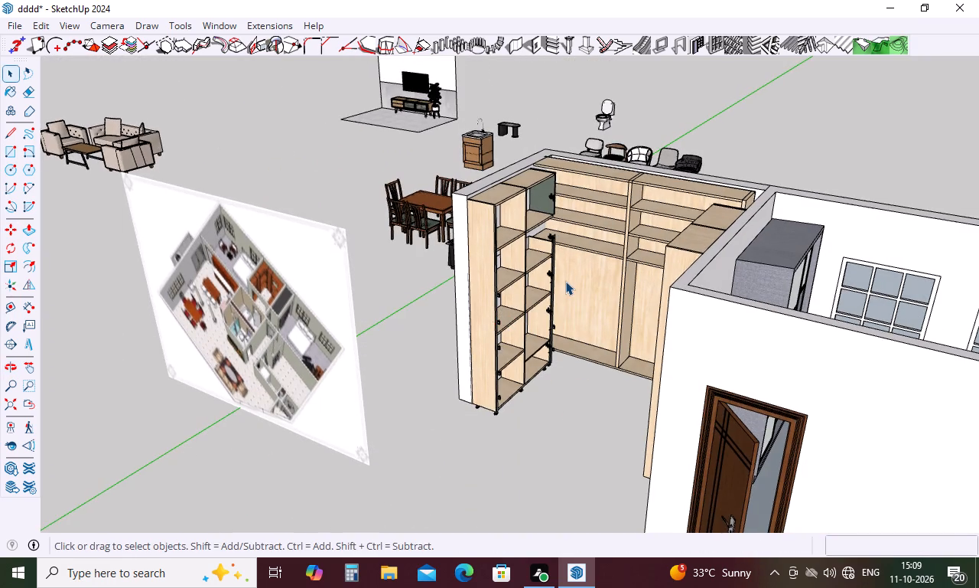
scroll(565, 281, down, 6)
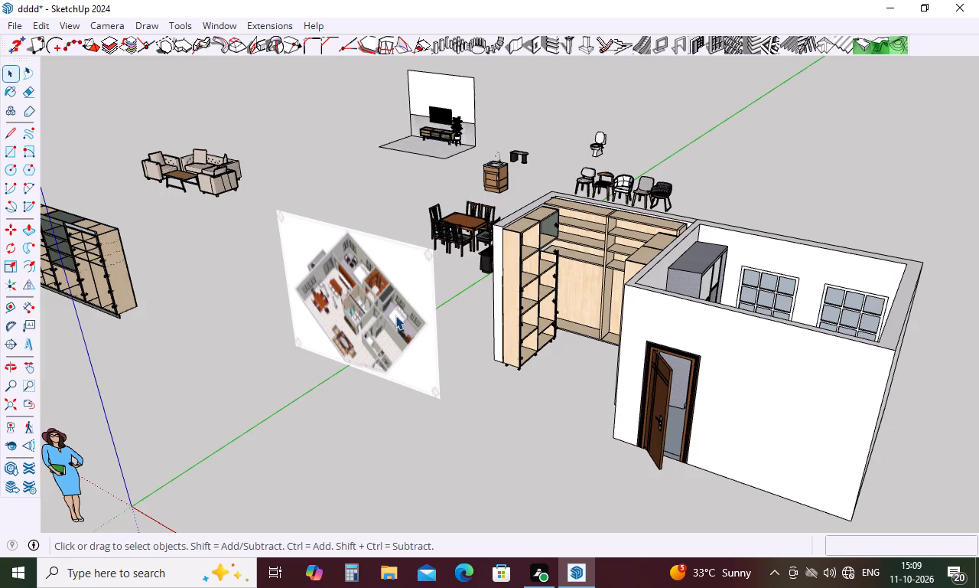
middle_drag(395, 326, 504, 358)
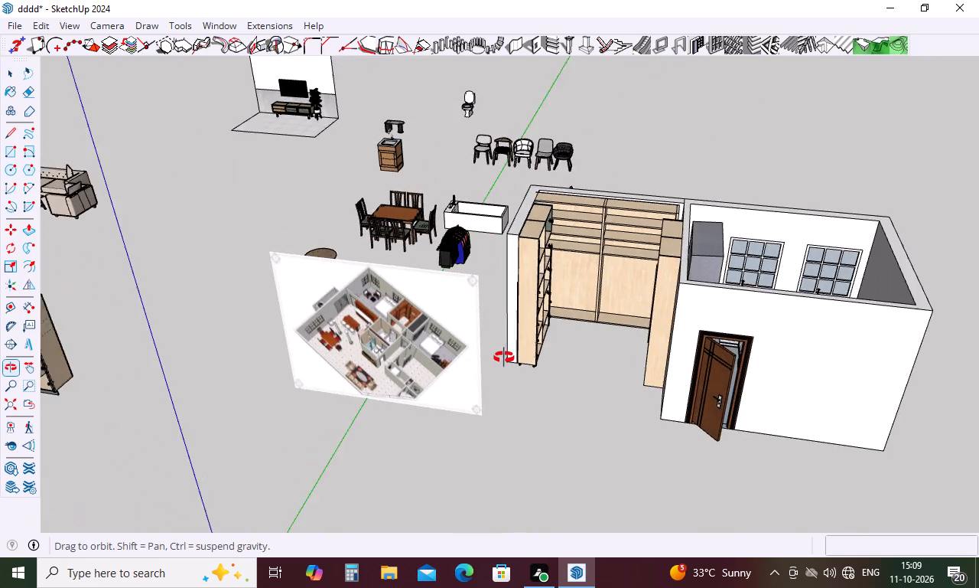
middle_drag(504, 358, 515, 358)
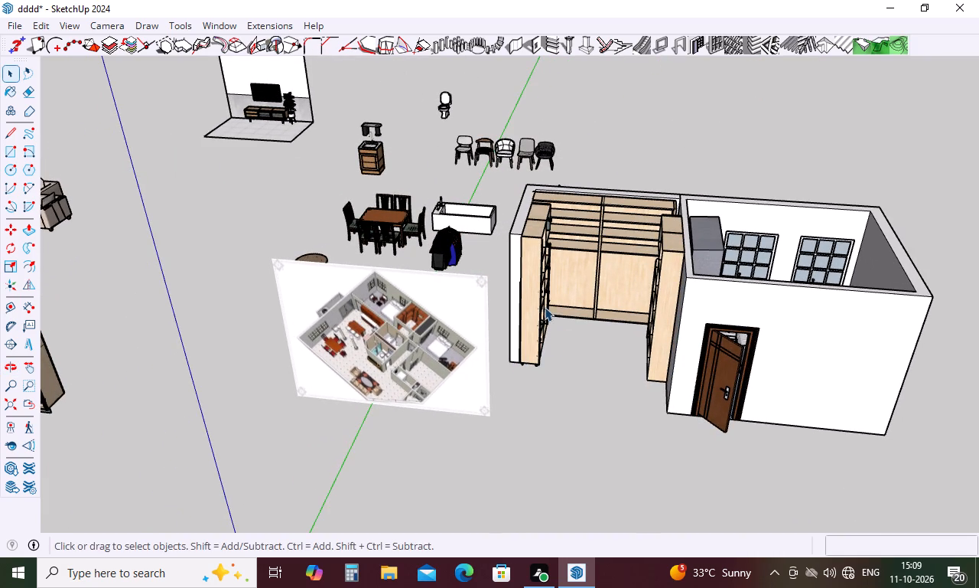
scroll(553, 374, up, 9)
middle_drag(590, 379, 682, 462)
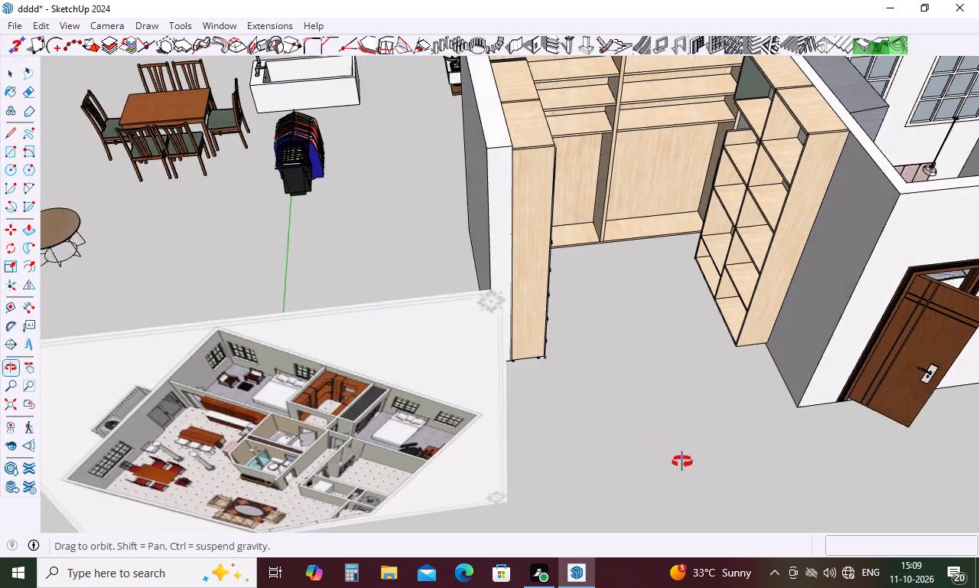
middle_drag(682, 462, 686, 468)
Delete the brown door from the bedroom's front wall.
scroll(647, 408, down, 5)
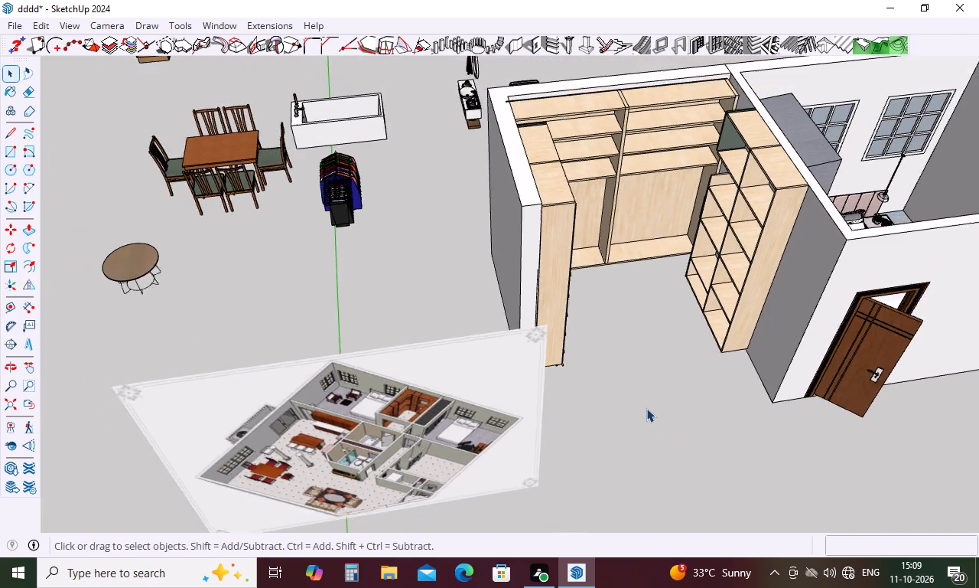
scroll(620, 394, down, 4)
click(815, 376)
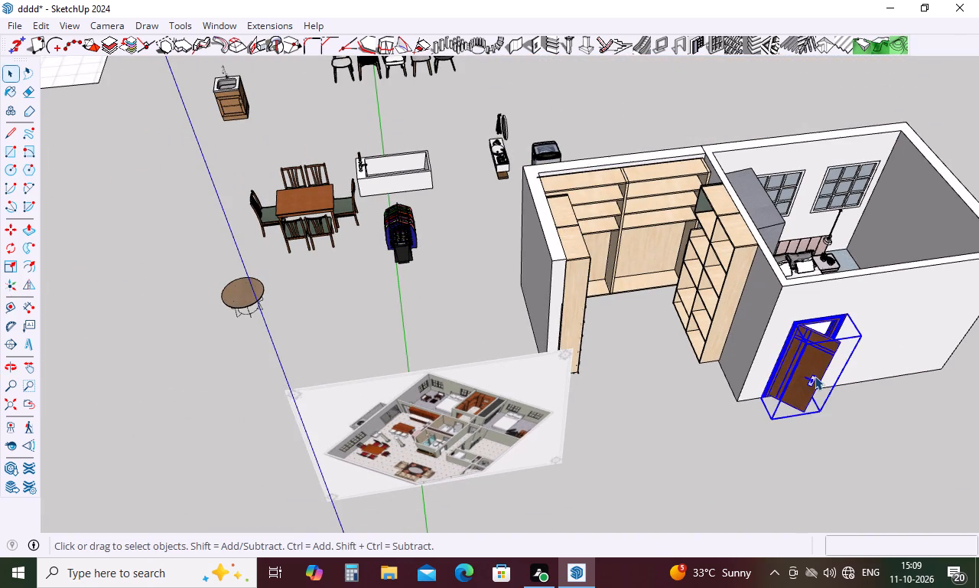
key(Delete)
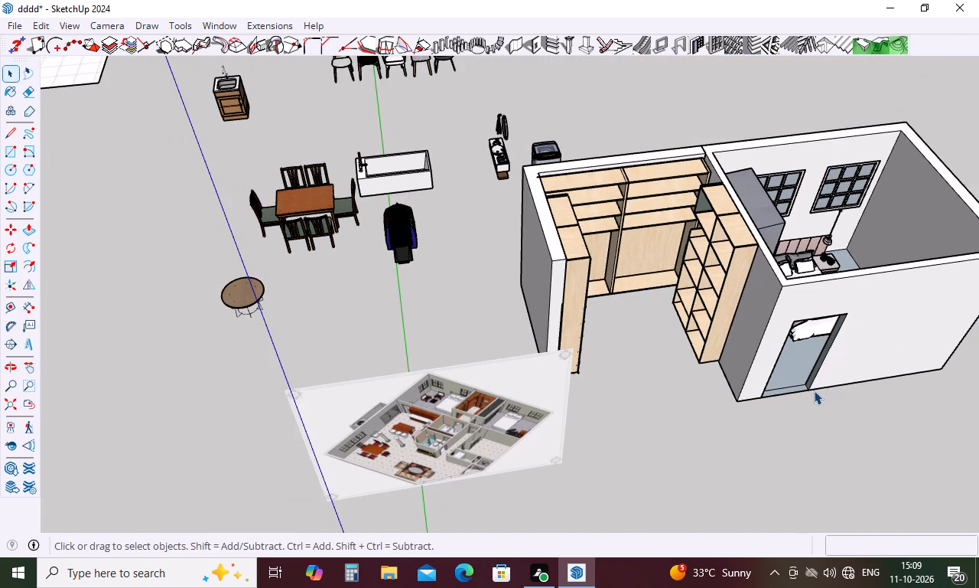
Inside the bedroom walls group, close the doorway with a 7' by 3' rectangle on the outer face and a matching one inside.
middle_drag(815, 390, 720, 252)
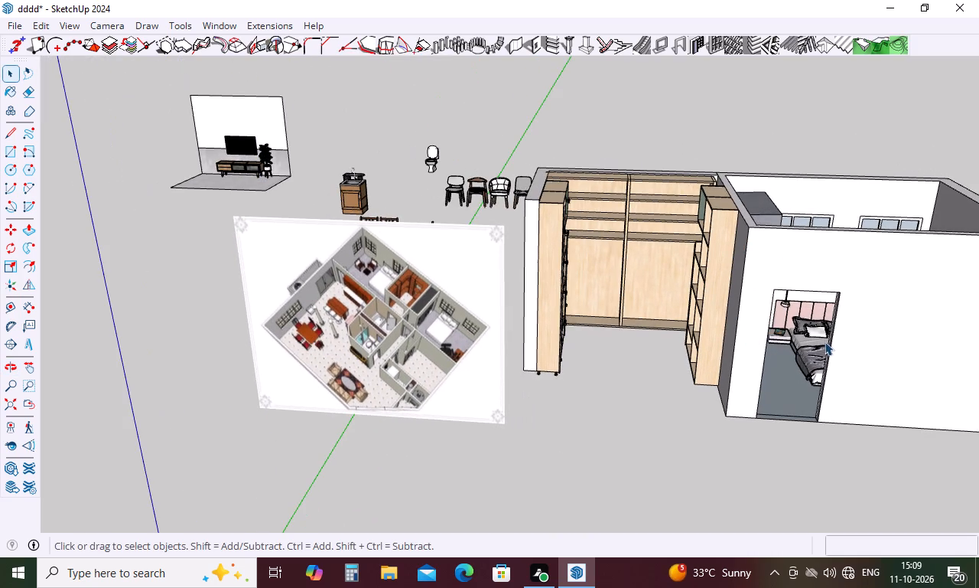
scroll(841, 339, up, 4)
key(Escape)
key(r)
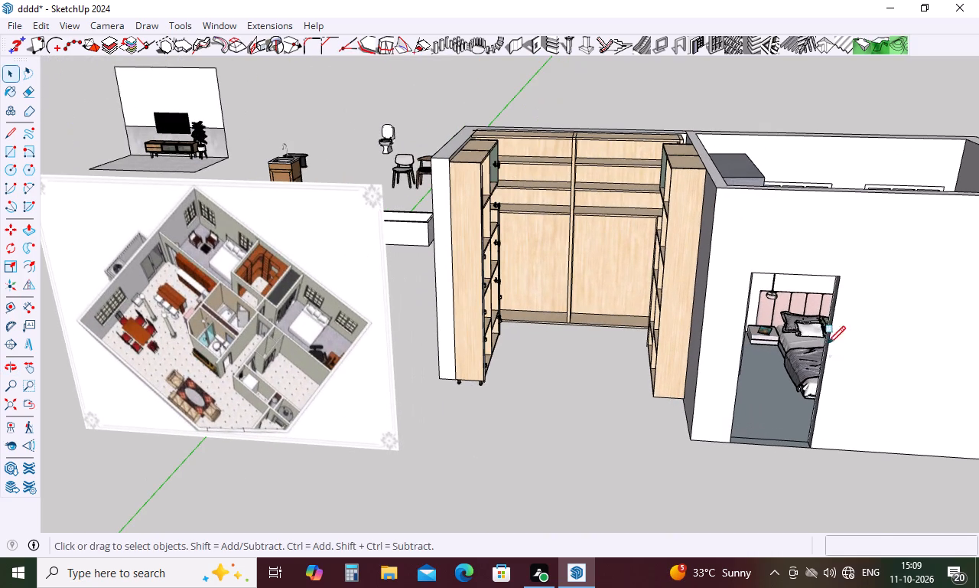
key(space)
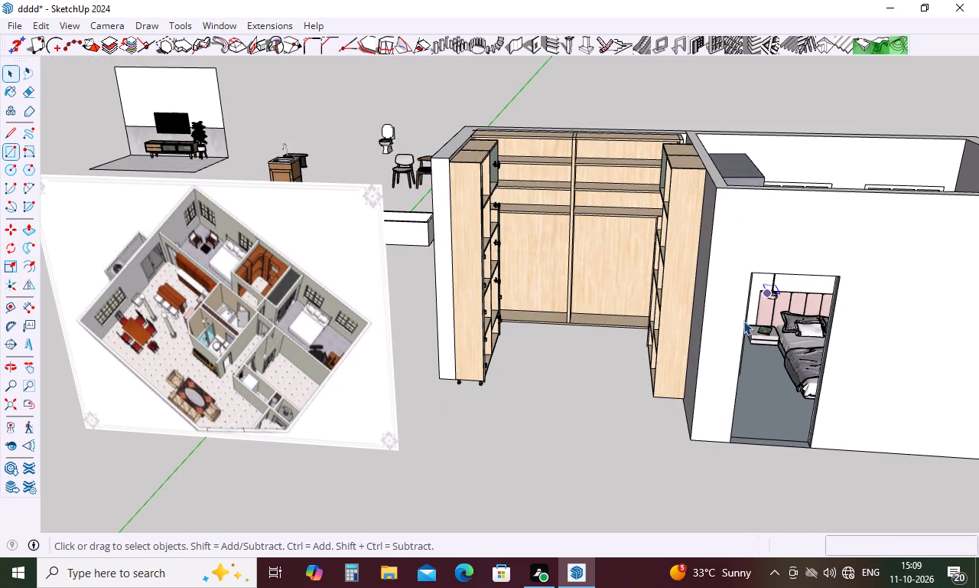
double_click(737, 323)
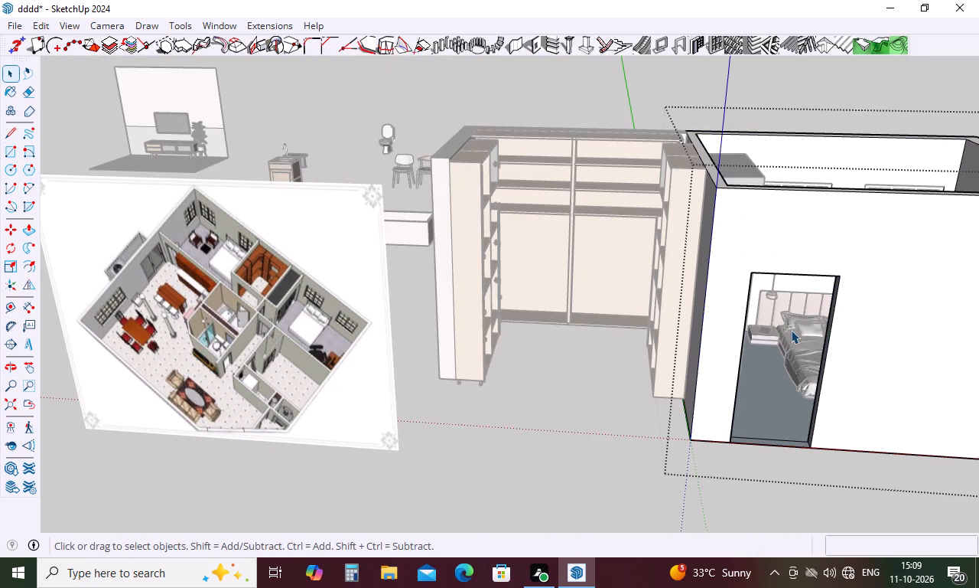
key(r)
click(752, 274)
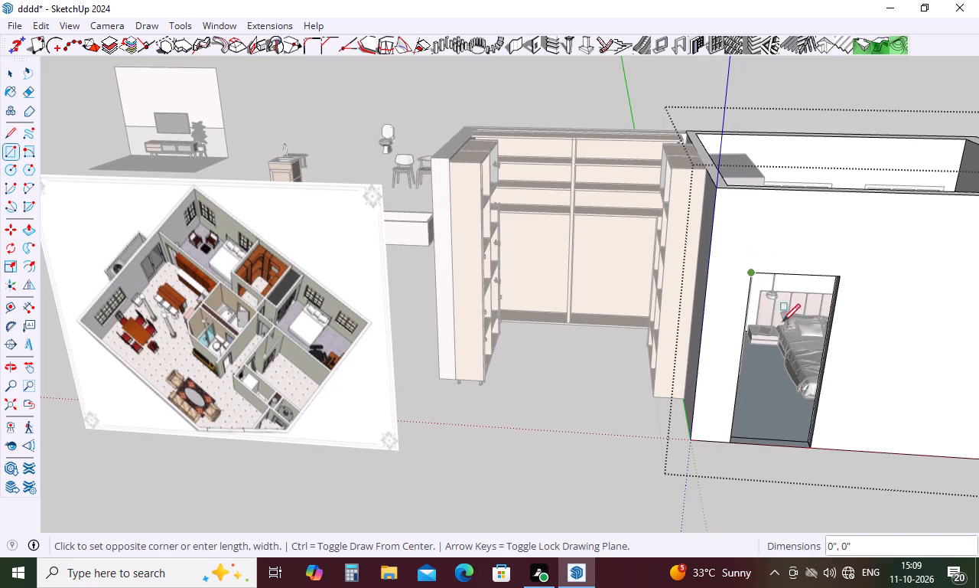
click(812, 450)
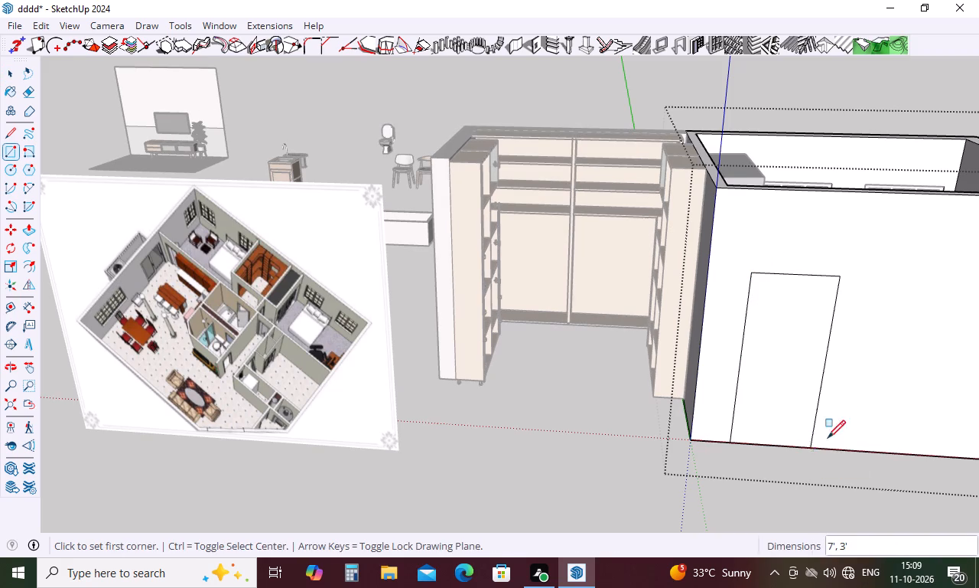
middle_drag(839, 404, 377, 506)
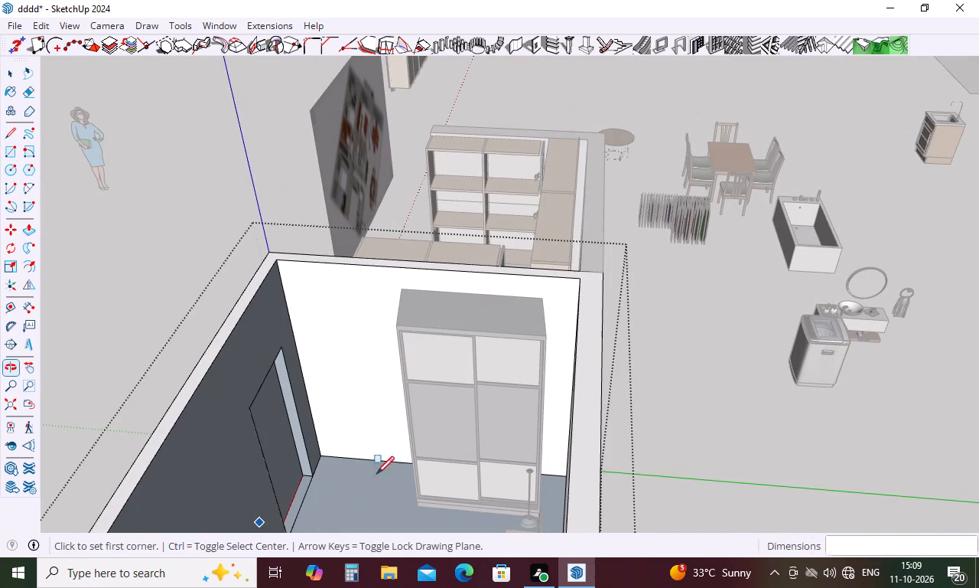
click(252, 413)
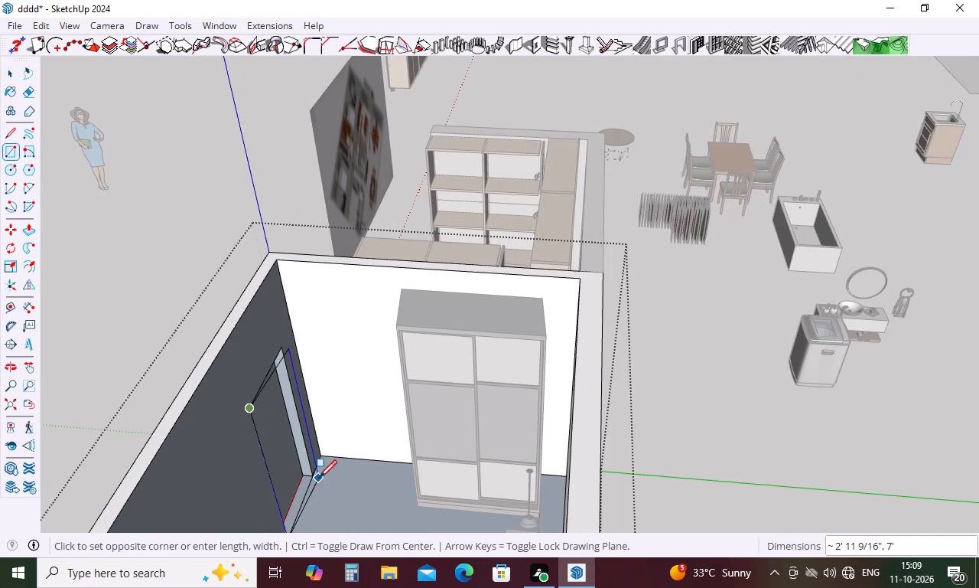
click(312, 474)
Push/Pull the outer face of the bedroom's front wall outward by 2'.
scroll(376, 462, down, 4)
middle_drag(376, 462, 379, 474)
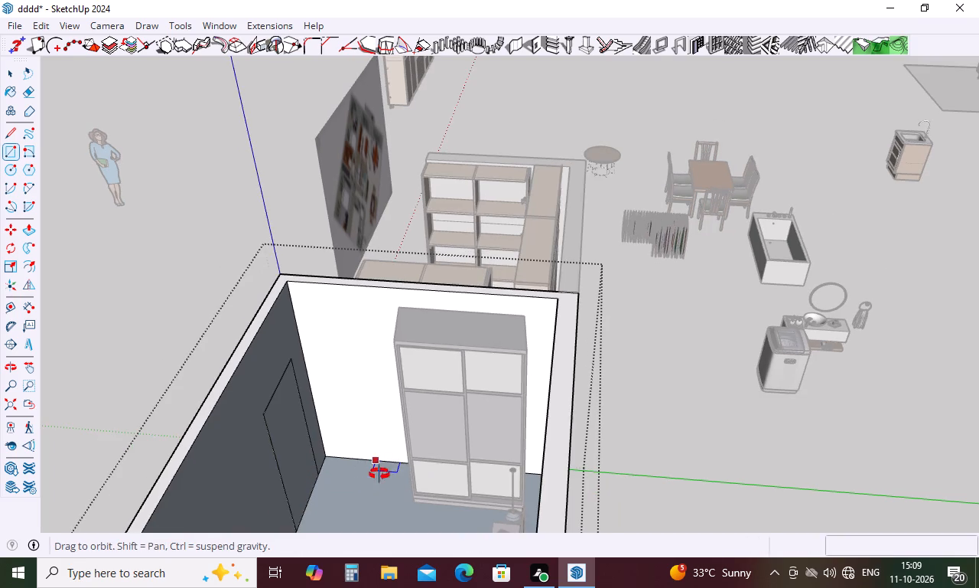
middle_drag(379, 474, 857, 449)
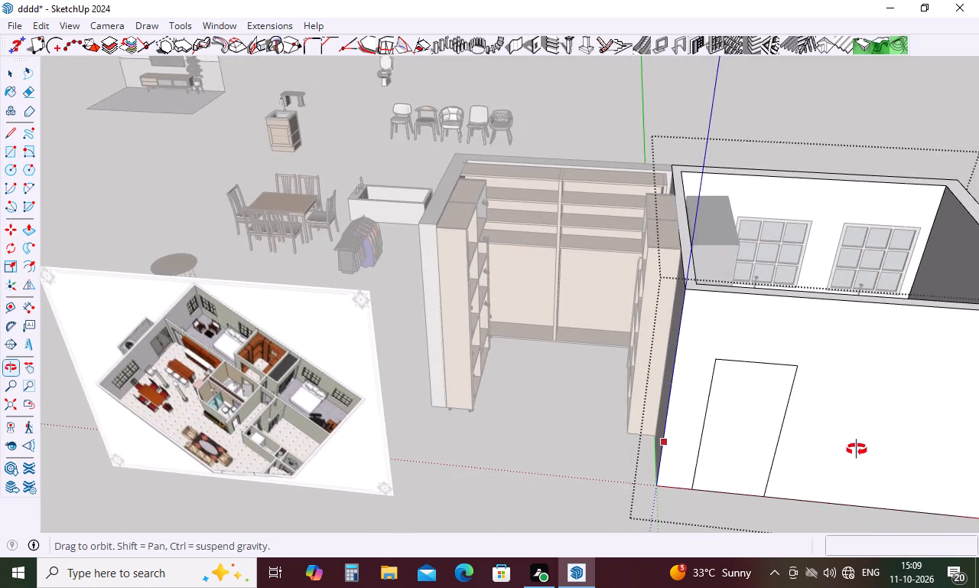
middle_drag(857, 449, 865, 443)
key(space)
key(p)
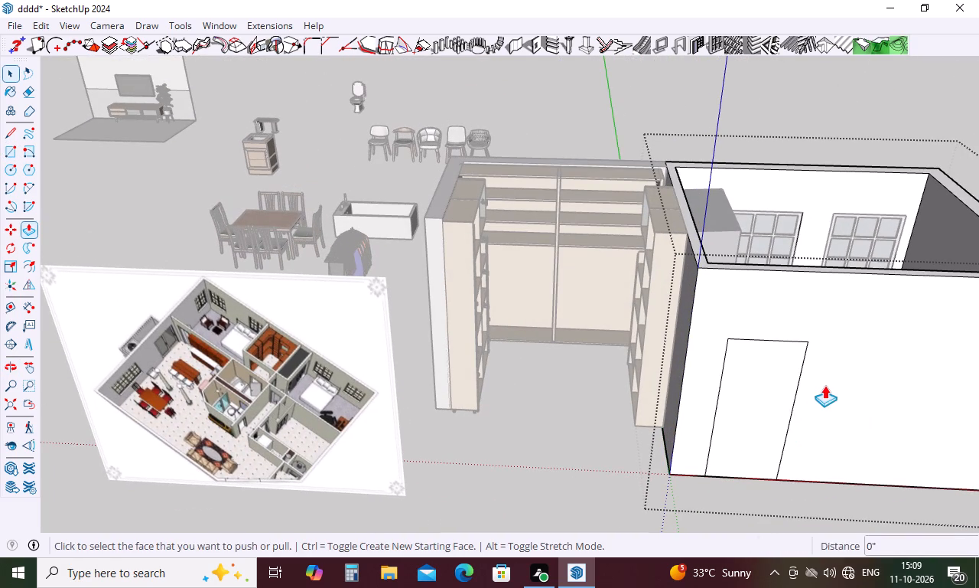
click(834, 385)
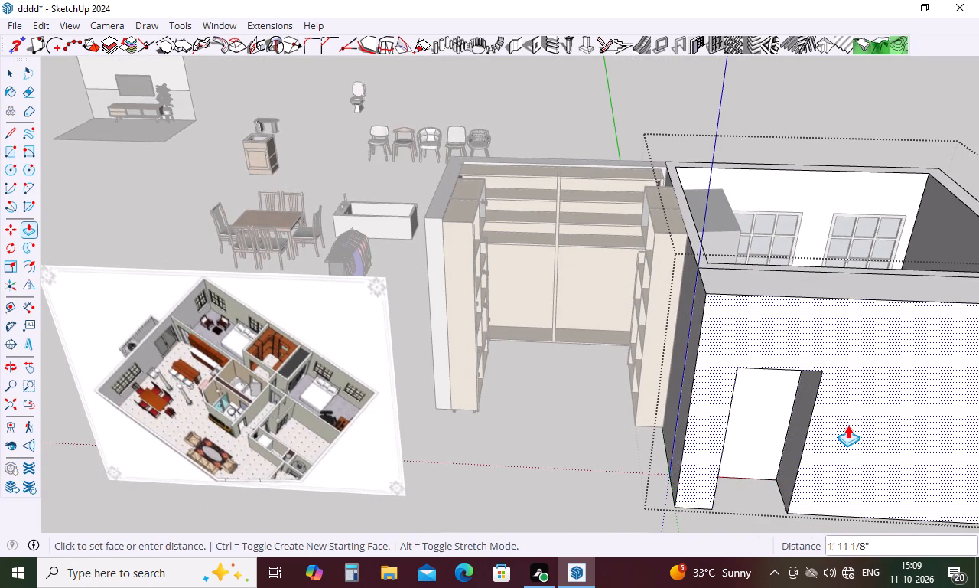
text(2')
key(Return)
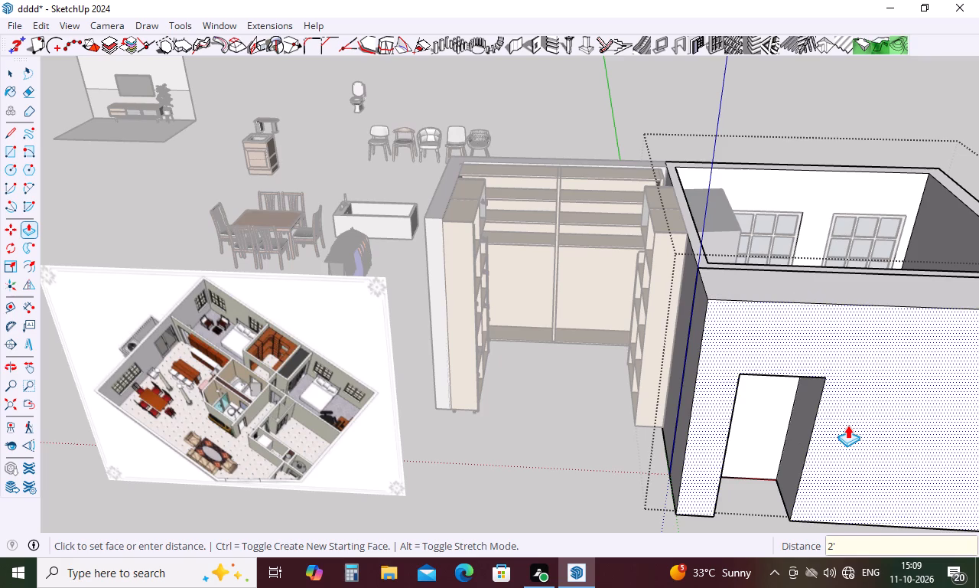
middle_drag(848, 367, 693, 507)
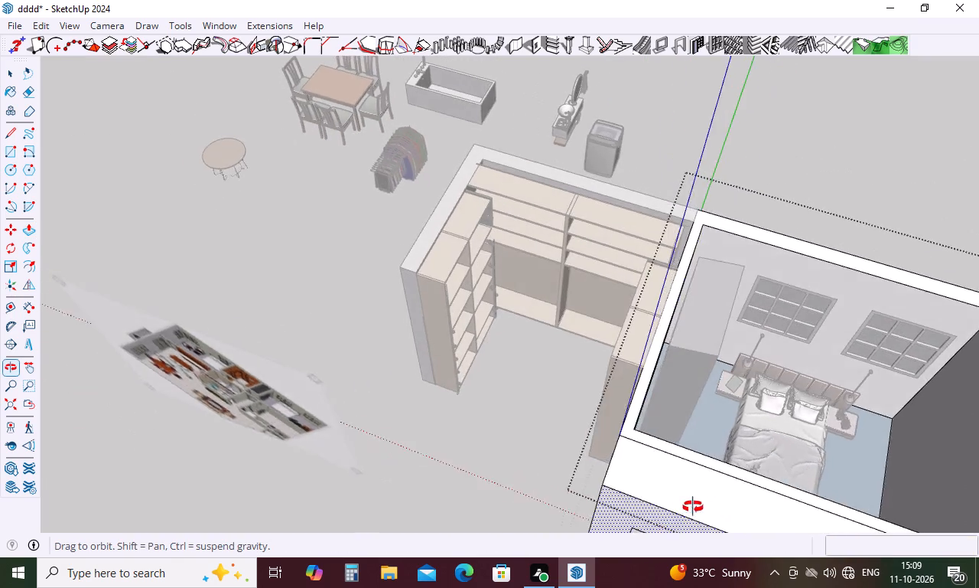
Push/Pull the recessed doorway panel outward until it is flush with the outer face of the bedroom's front wall.
middle_drag(693, 507, 522, 476)
scroll(450, 335, down, 5)
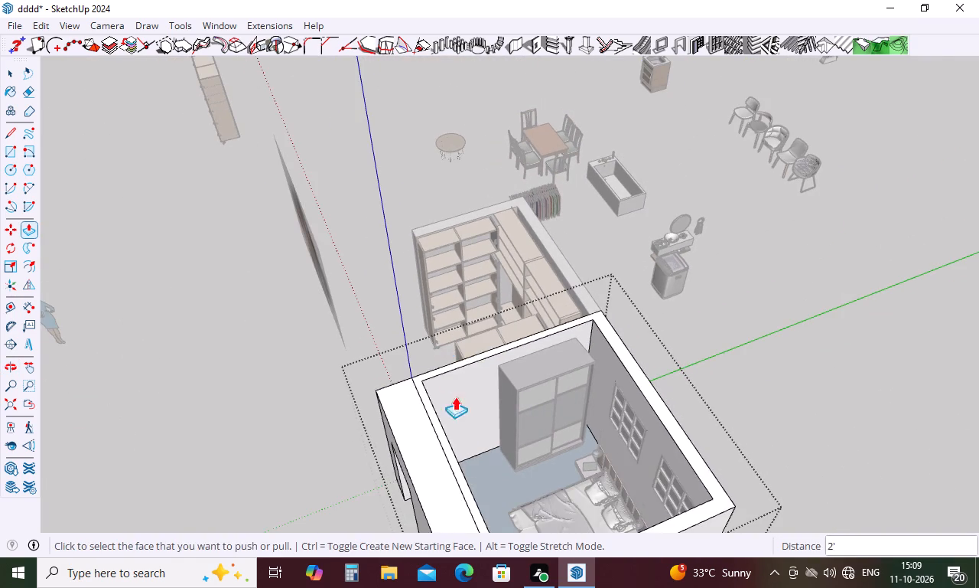
middle_drag(459, 432, 333, 428)
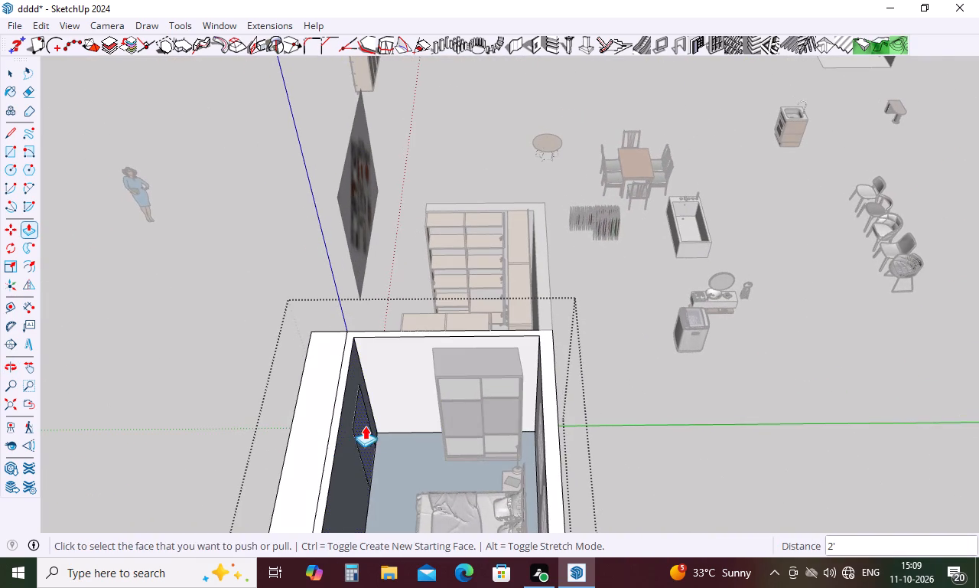
middle_drag(415, 436, 864, 315)
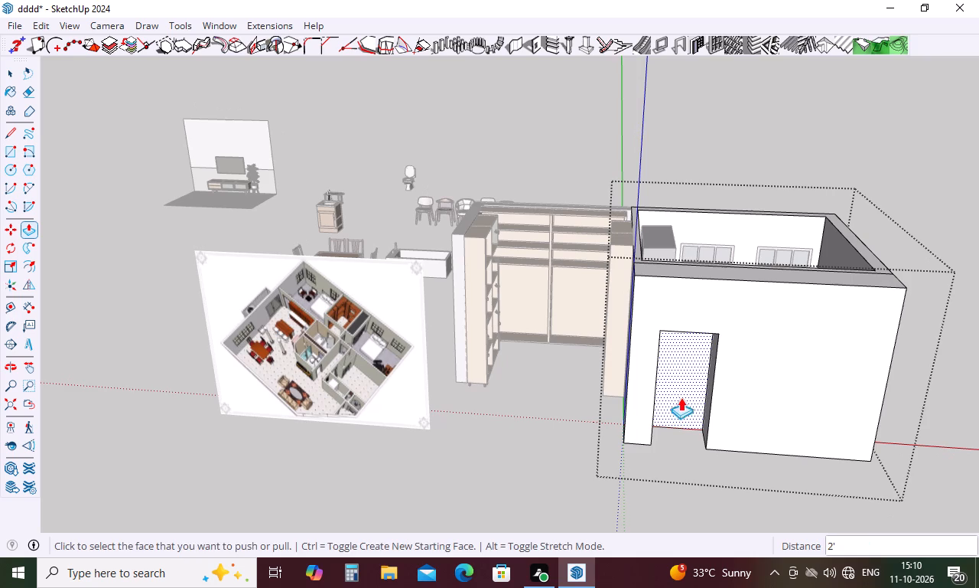
click(681, 392)
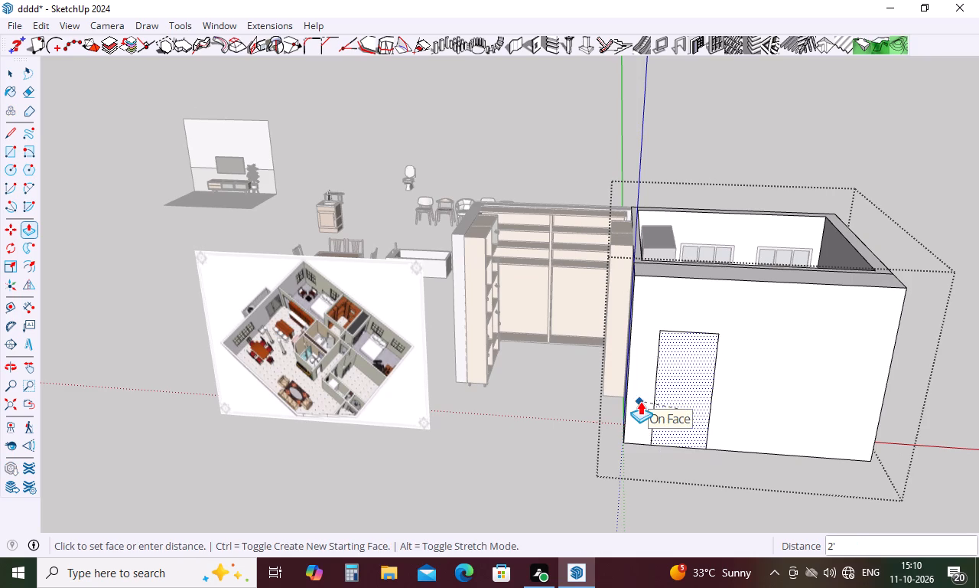
click(640, 401)
Place a guide 5" inward from the outer top edge of the bedroom's front wall.
middle_drag(721, 287, 709, 398)
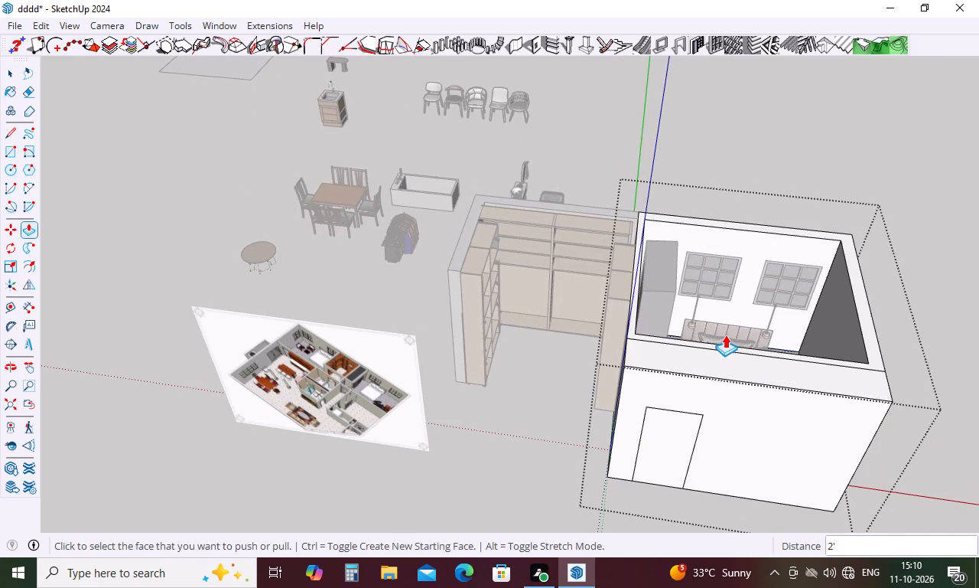
middle_drag(796, 327, 366, 371)
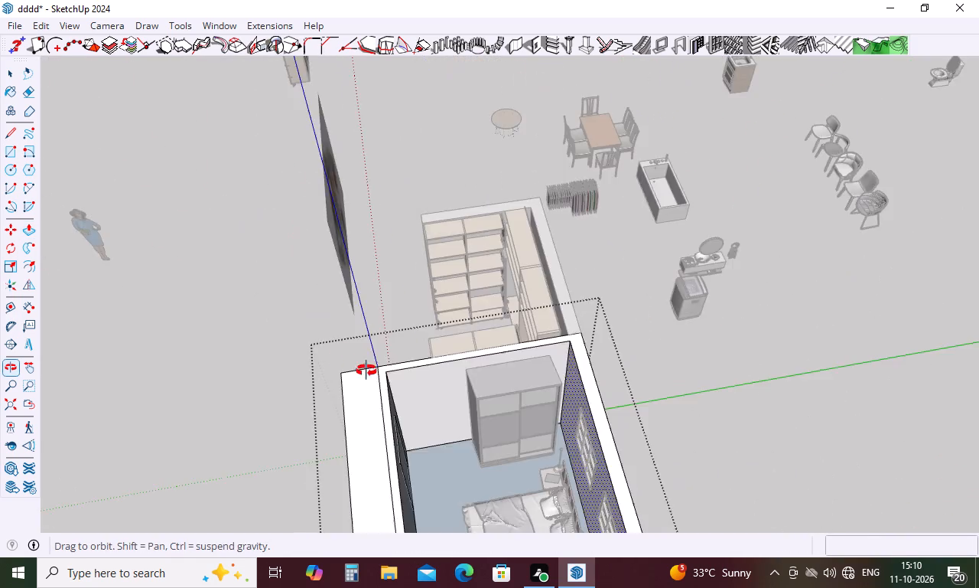
middle_drag(366, 371, 327, 356)
click(327, 377)
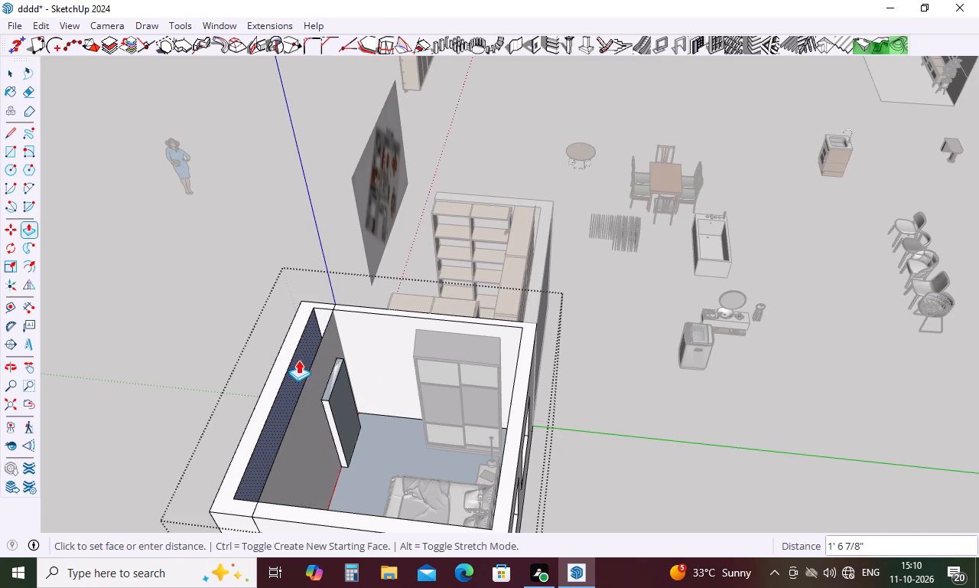
key(Escape)
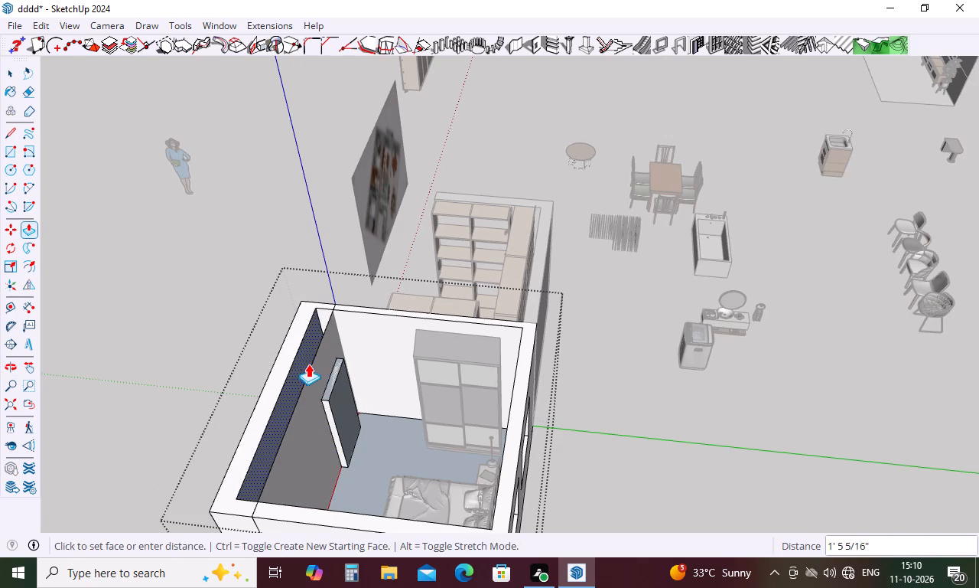
key(t)
click(266, 377)
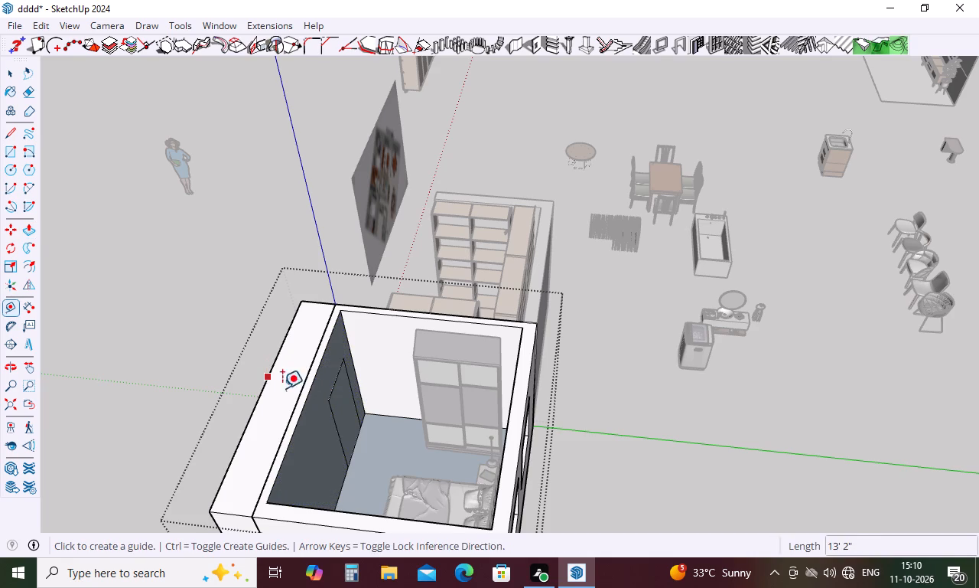
key(5)
key(Return)
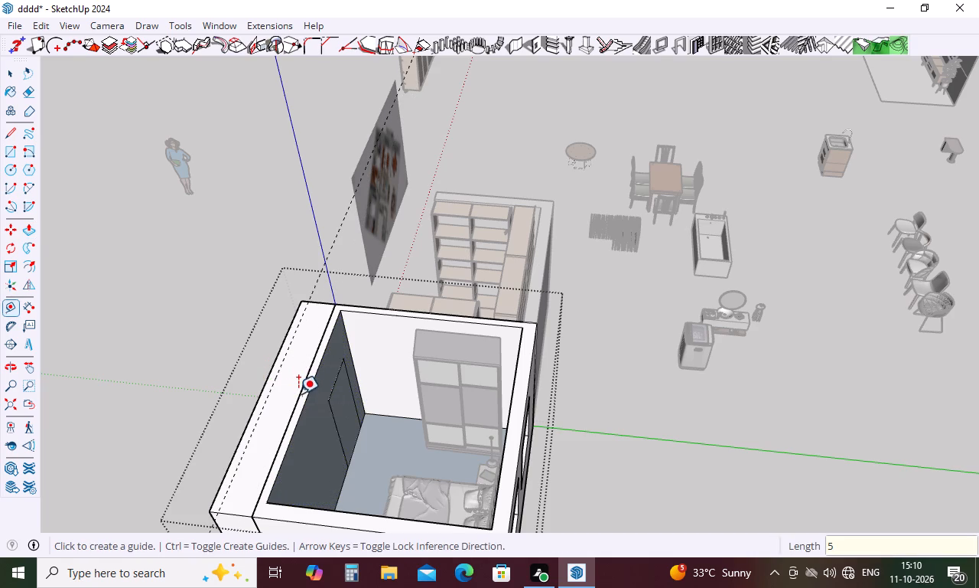
Push/Pull the inner face of the bedroom's front wall outward to the guide line to thin the wall.
key(p)
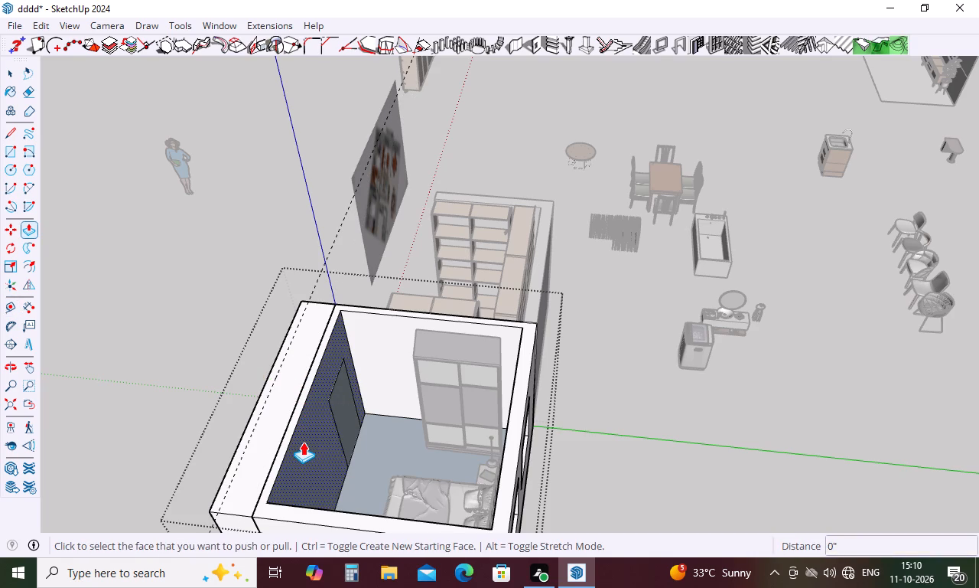
click(303, 442)
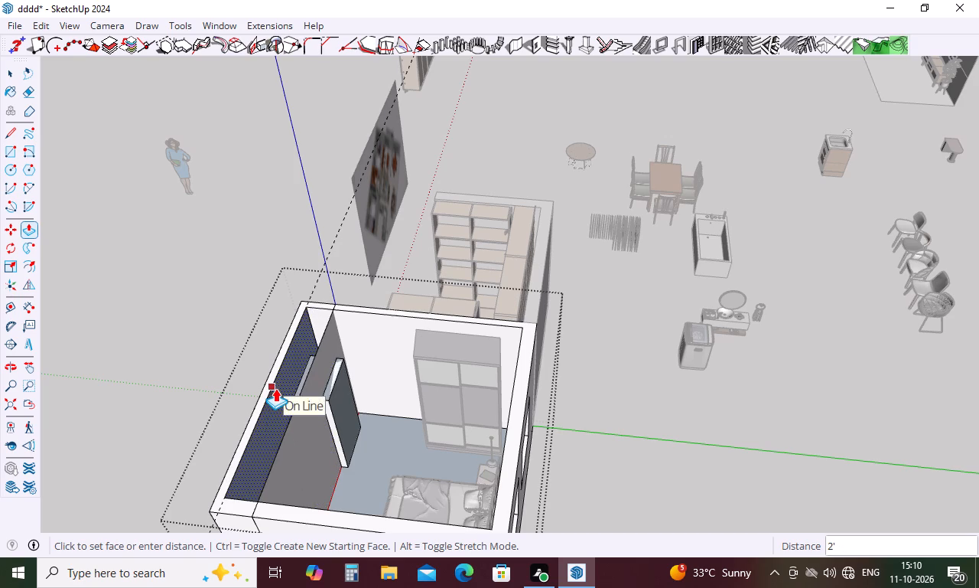
click(275, 388)
Erase the leftover seam edges of the old front wall position from the tops and faces of both side walls.
key(space)
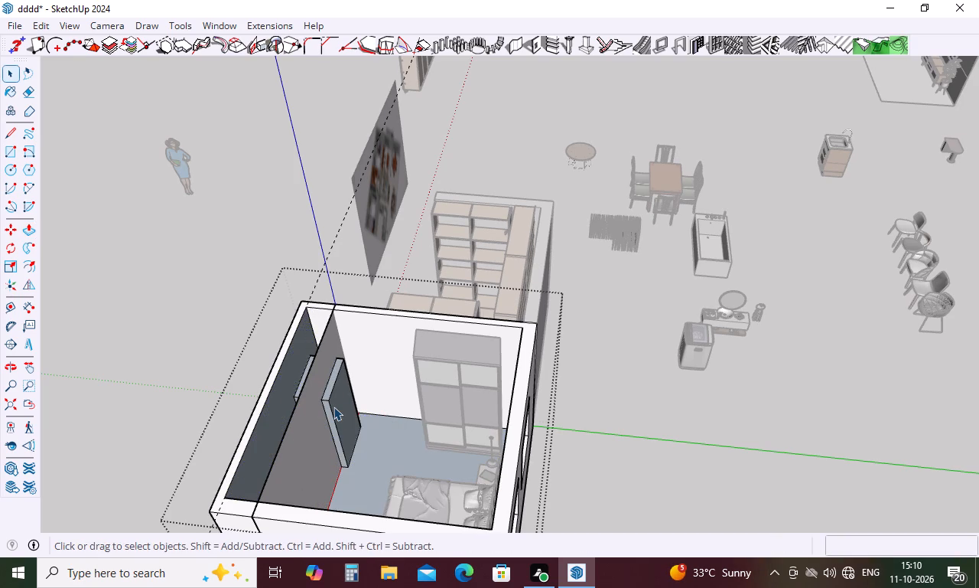
key(e)
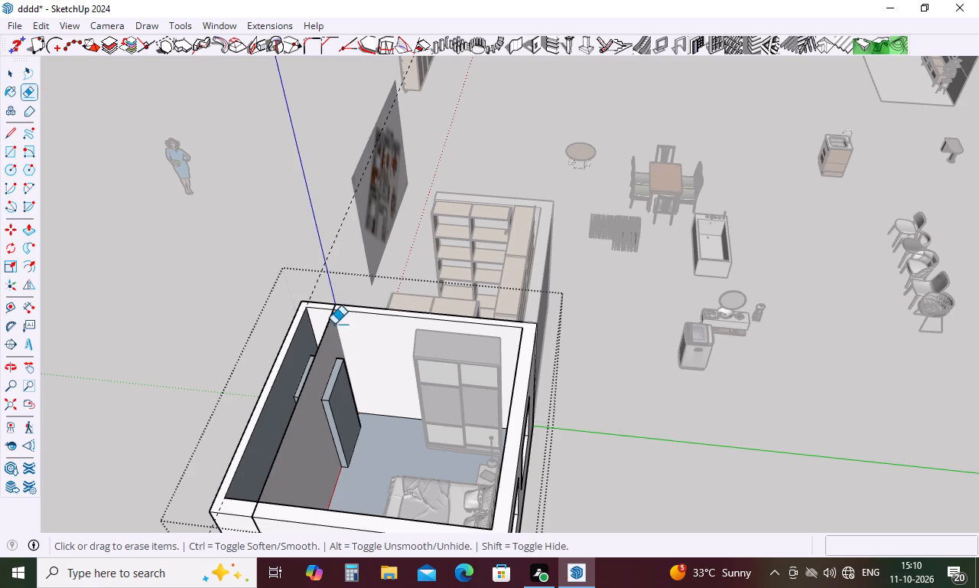
scroll(334, 310, up, 20)
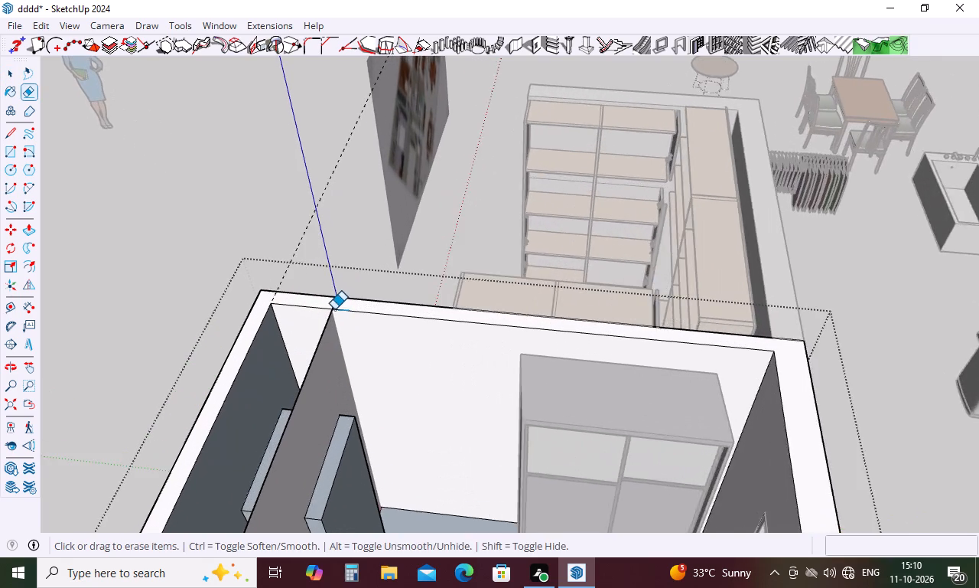
scroll(334, 309, up, 4)
click(334, 304)
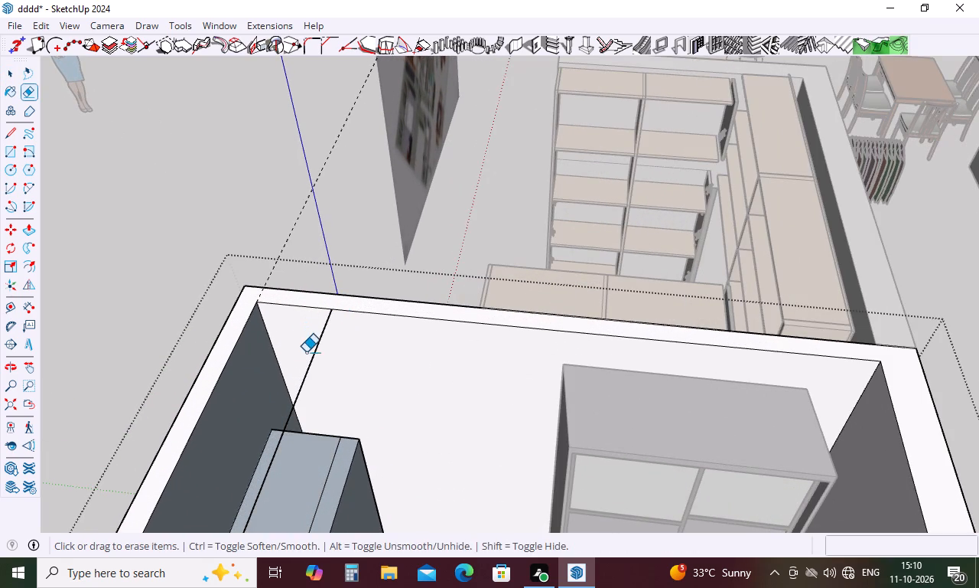
click(313, 359)
scroll(352, 302, down, 9)
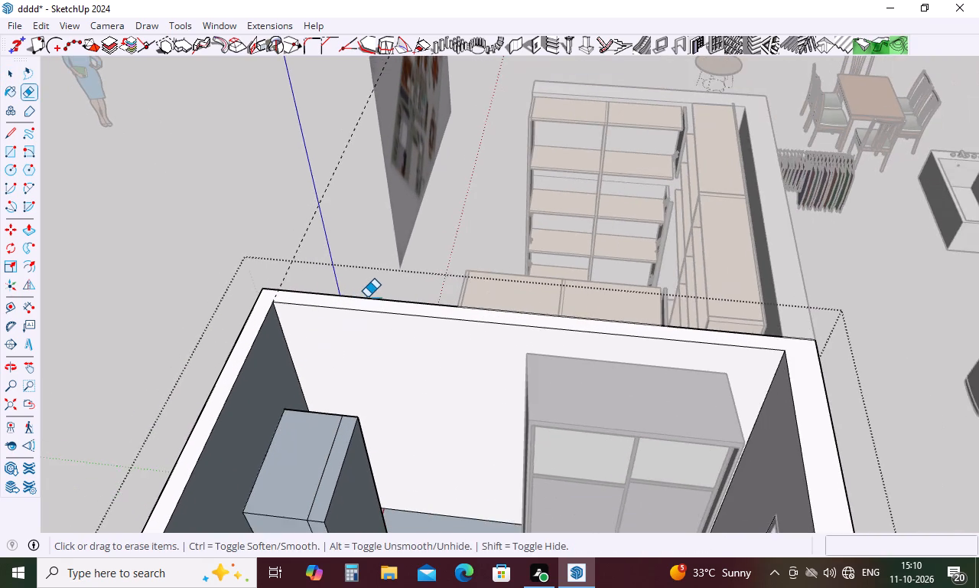
scroll(367, 297, down, 17)
scroll(367, 297, down, 5)
click(289, 475)
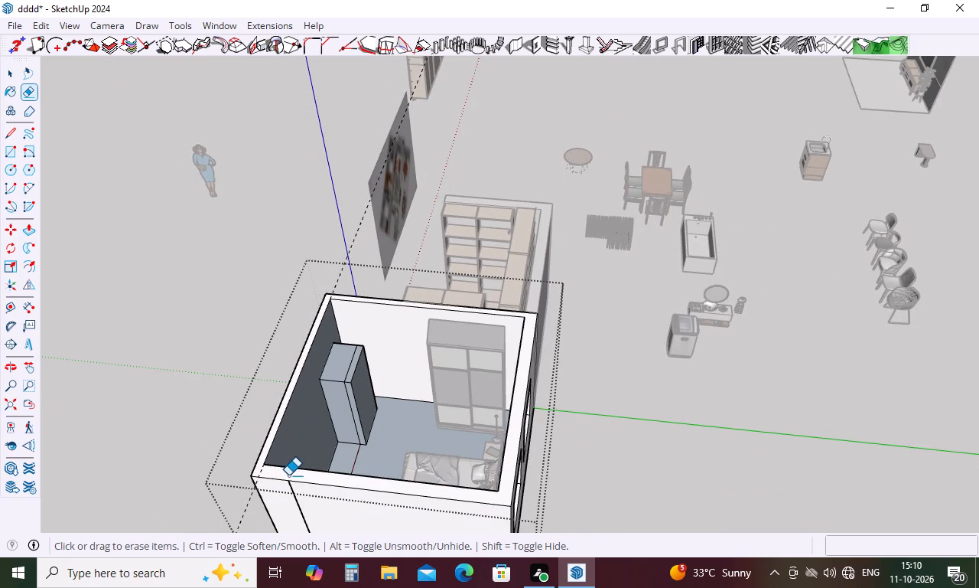
click(293, 493)
Erase the doorway outline from the outer face of the bedroom's front wall.
middle_drag(338, 477, 340, 487)
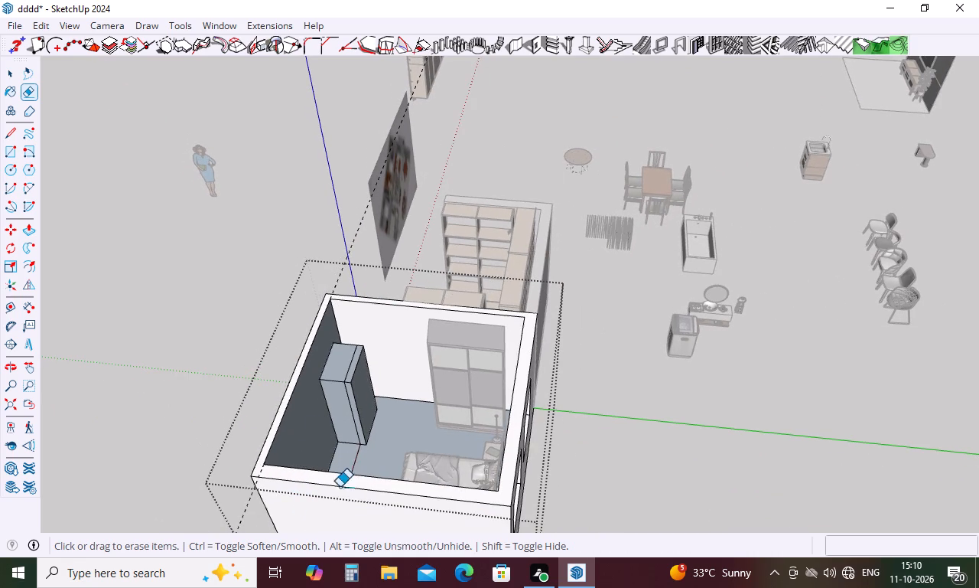
middle_drag(340, 487, 915, 414)
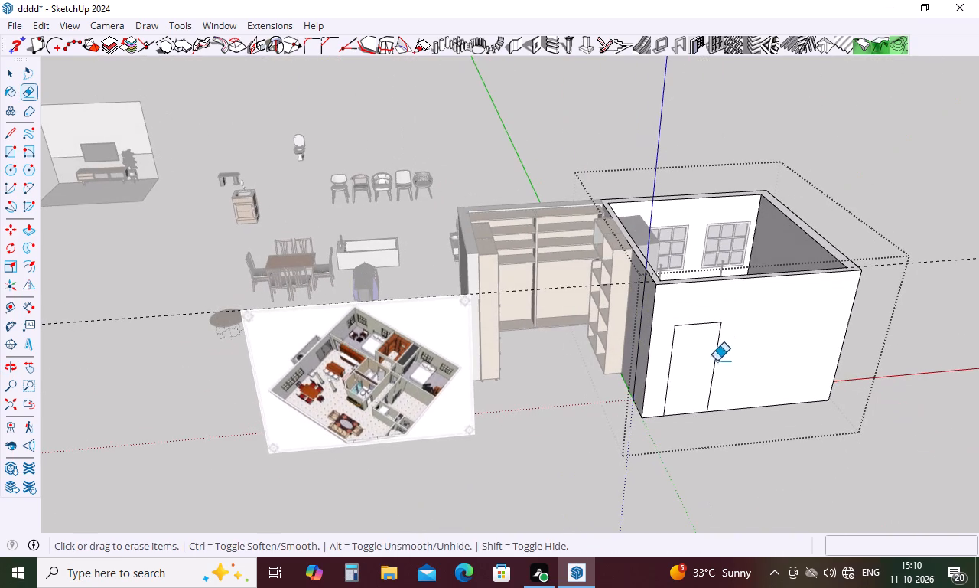
scroll(698, 332, up, 15)
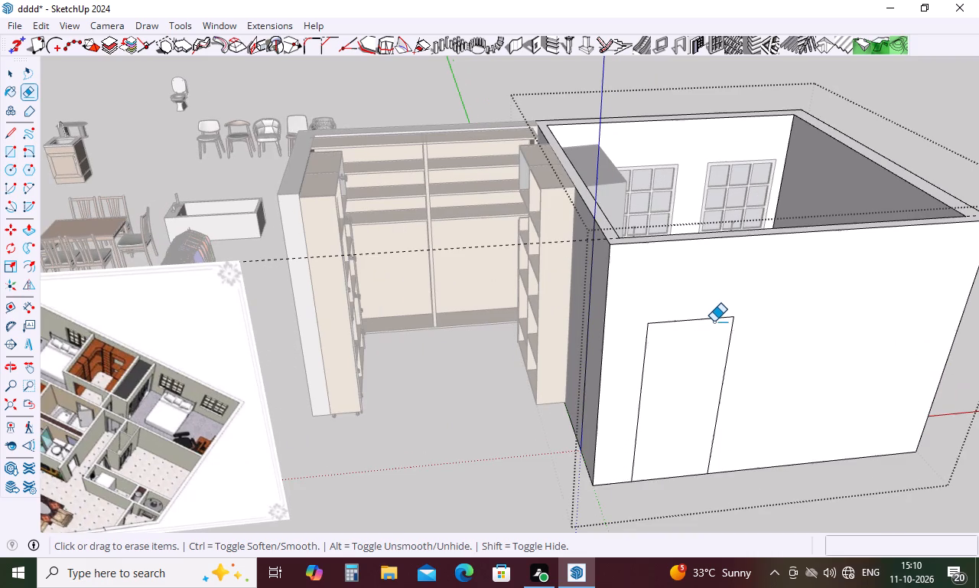
click(714, 322)
drag(734, 335, 723, 335)
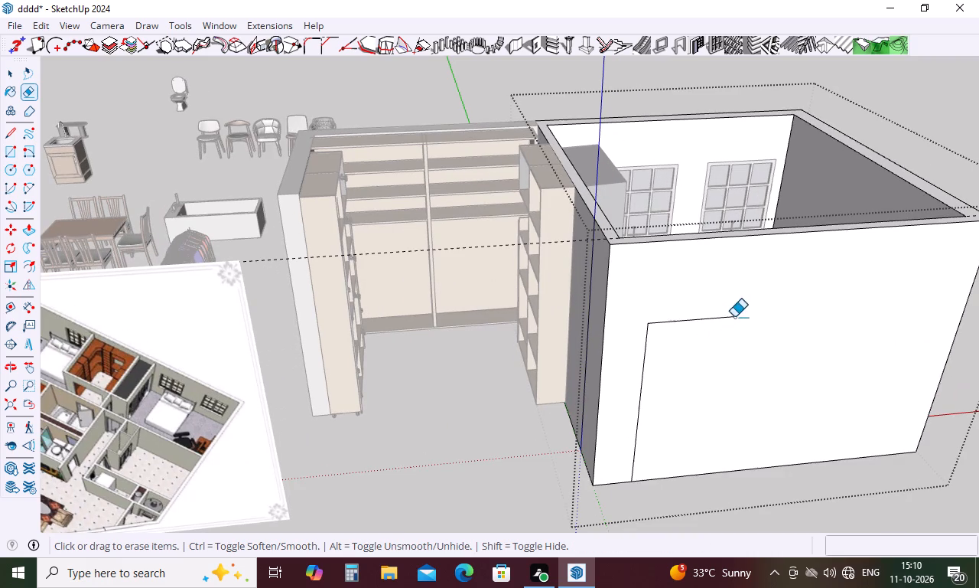
drag(735, 316, 704, 329)
drag(652, 349, 633, 357)
Erase the edges of the doorway block protruding into the bedroom from the front wall so its faces are removed.
middle_drag(694, 338, 696, 364)
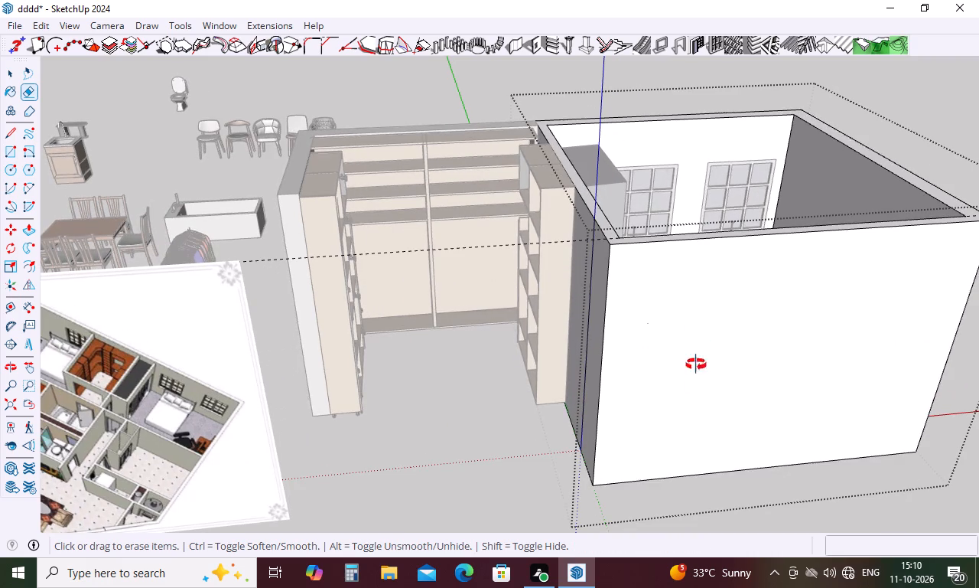
middle_drag(696, 364, 231, 493)
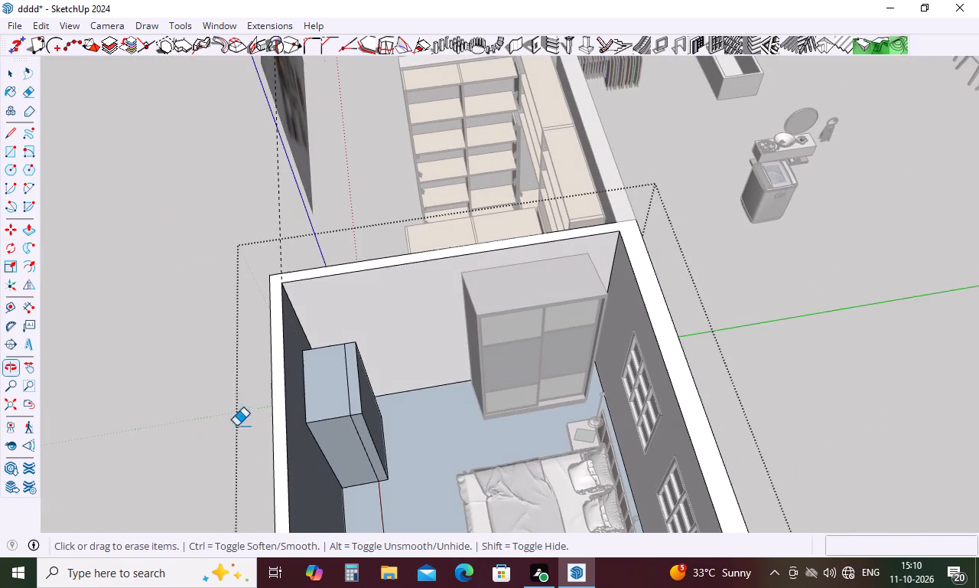
drag(342, 348, 337, 361)
drag(351, 371, 340, 376)
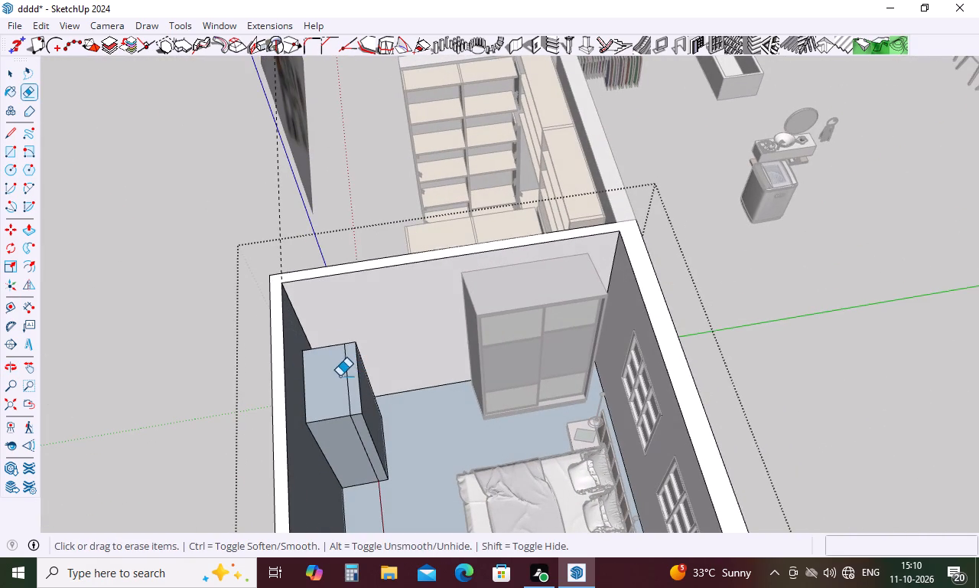
drag(340, 376, 338, 377)
drag(363, 381, 345, 387)
drag(364, 431, 349, 441)
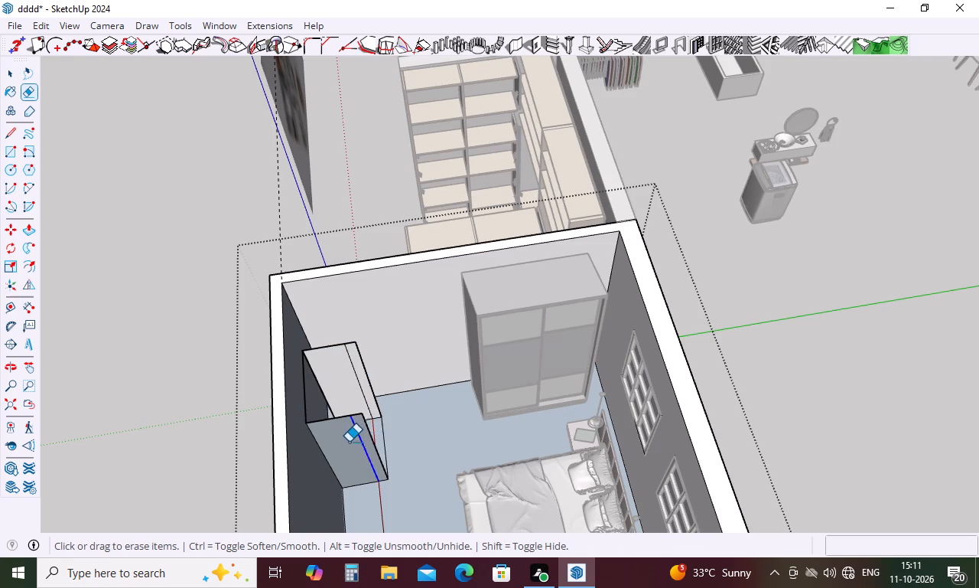
drag(372, 418, 351, 436)
click(339, 421)
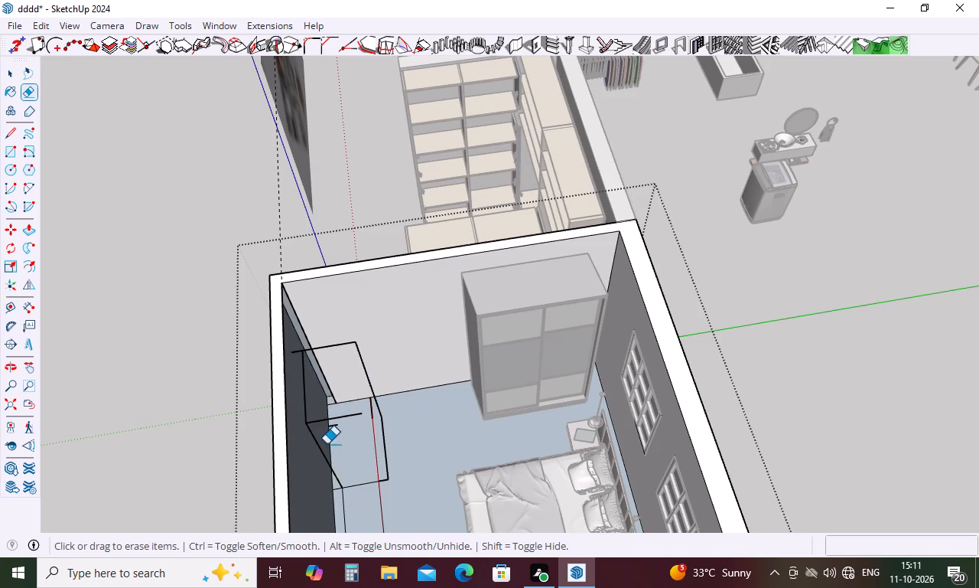
Erase the remaining loose doorway-block and floor-line edges along the inside of the bedroom's front wall.
drag(329, 449, 317, 456)
drag(336, 418, 337, 425)
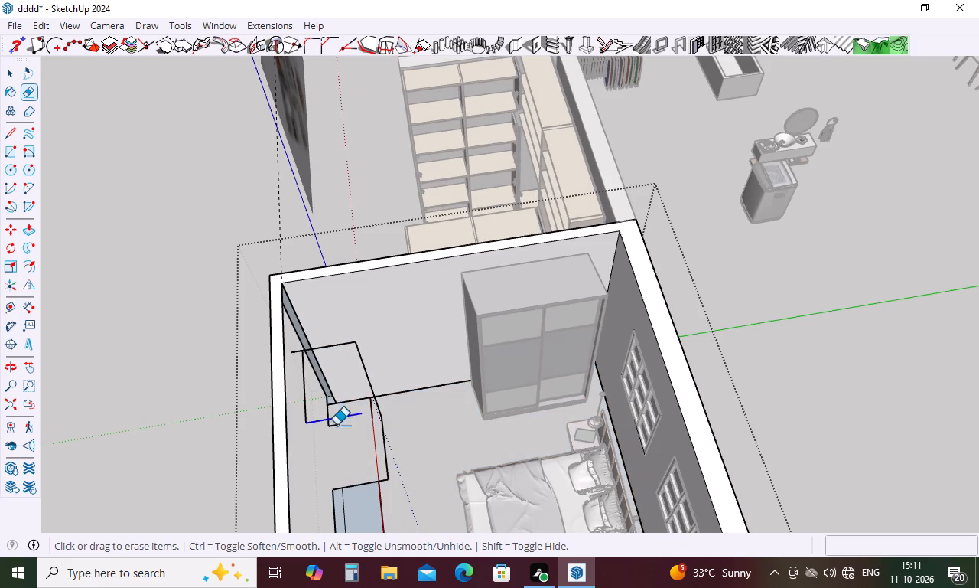
drag(337, 425, 335, 439)
drag(376, 393, 363, 409)
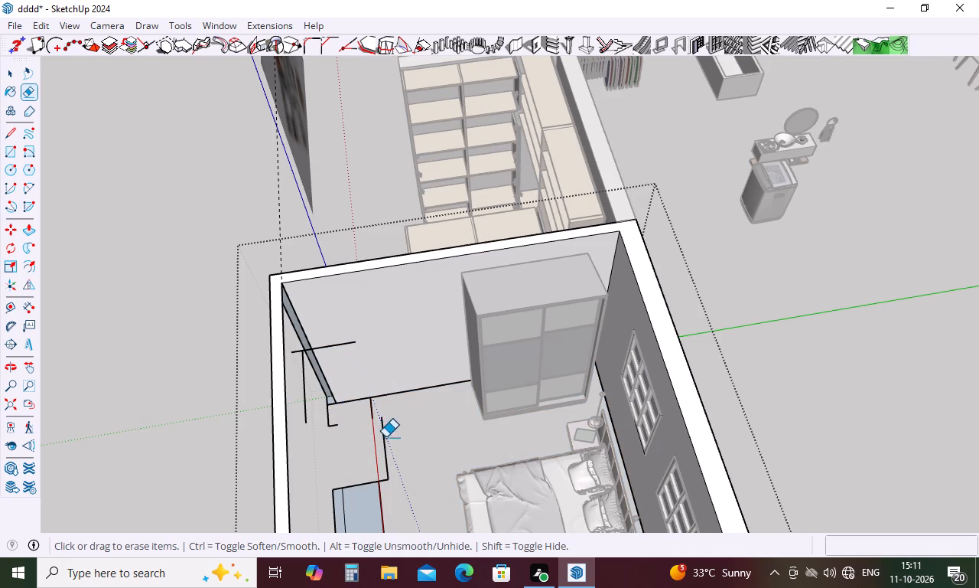
drag(385, 437, 378, 468)
drag(379, 495, 375, 503)
drag(370, 483, 368, 484)
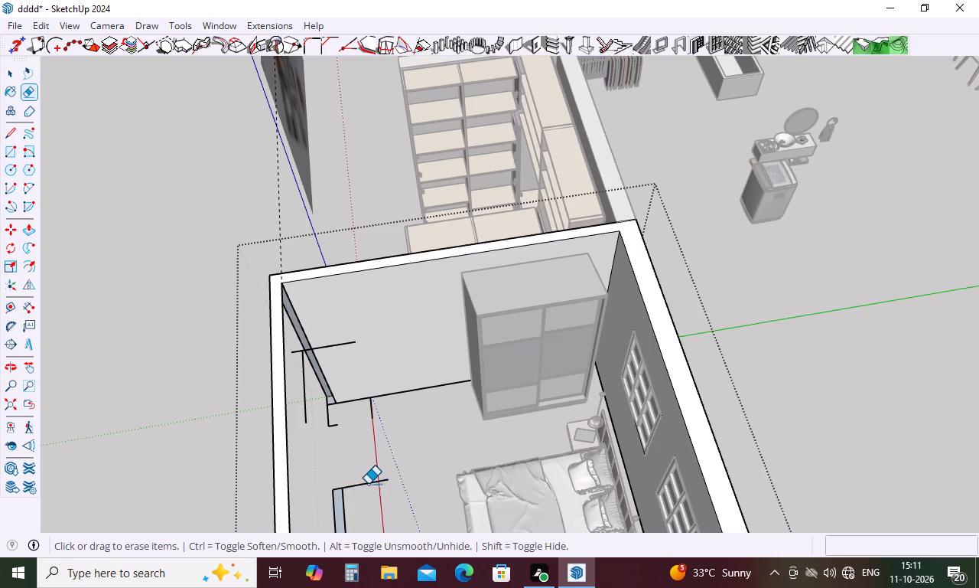
drag(368, 484, 363, 498)
drag(376, 410, 361, 420)
drag(341, 426, 337, 425)
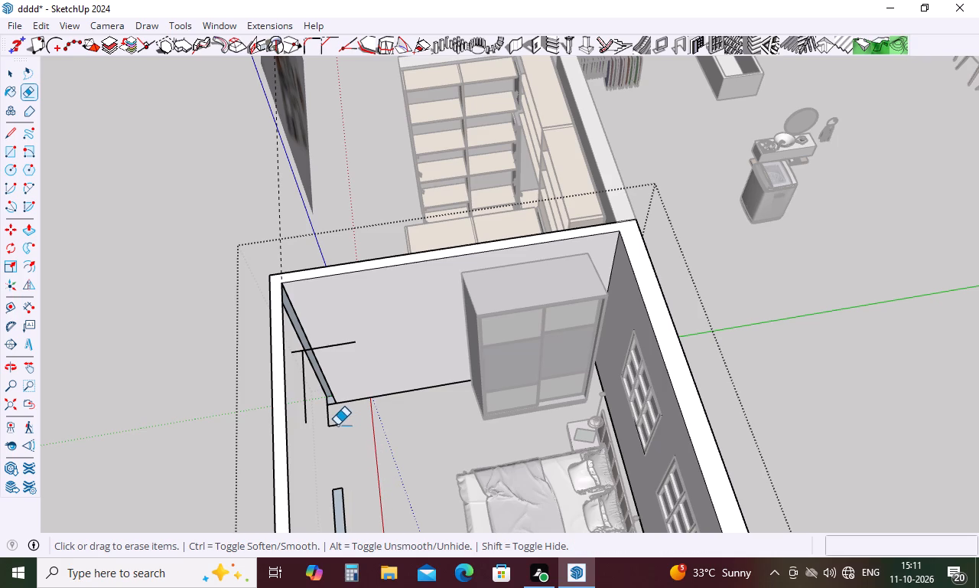
drag(337, 425, 325, 432)
drag(312, 403, 301, 412)
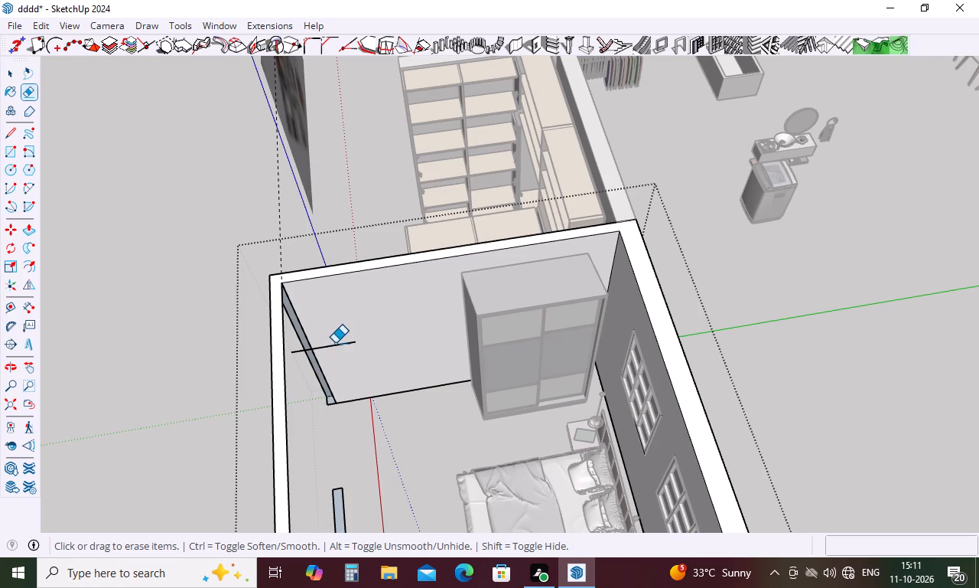
drag(335, 343, 331, 357)
middle_drag(376, 415, 723, 413)
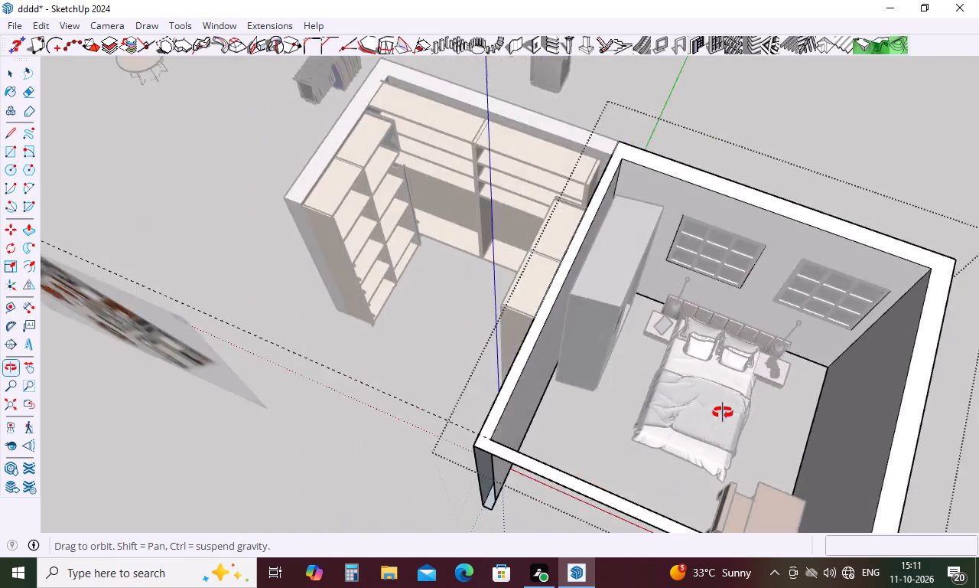
middle_drag(723, 413, 755, 237)
scroll(659, 261, down, 5)
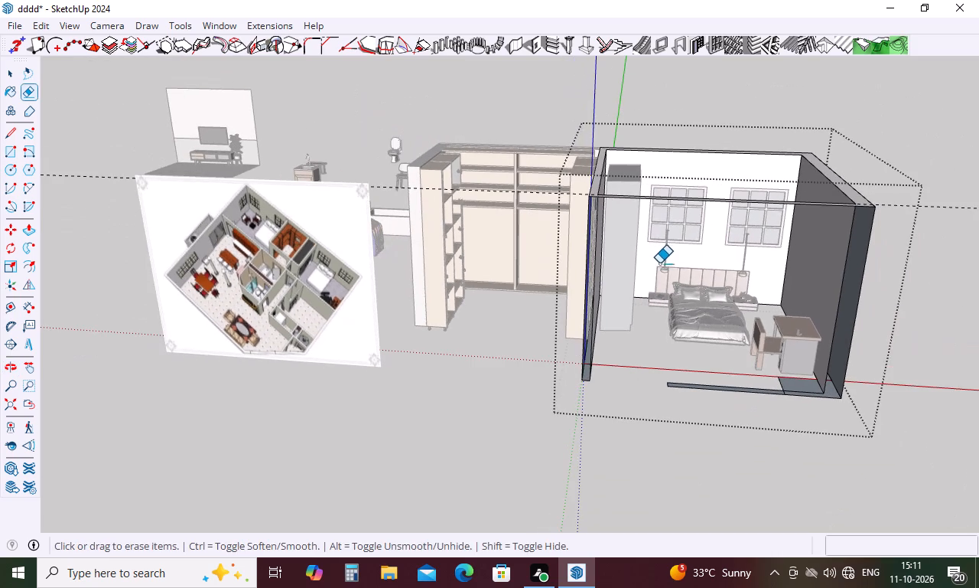
key(Escape)
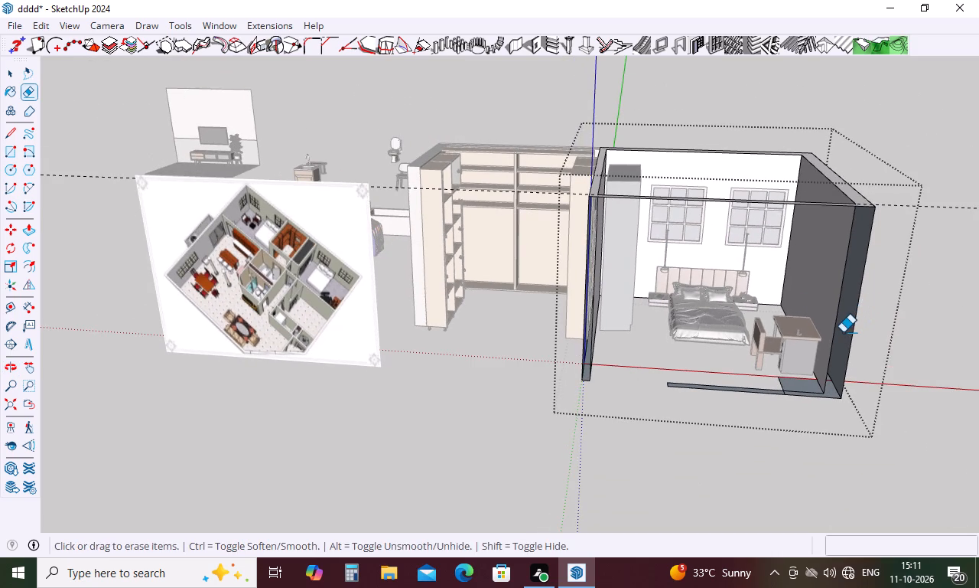
Draw a 13' 2" by 10' rectangle across the open front of the bedroom to form the outer face of its front wall.
key(r)
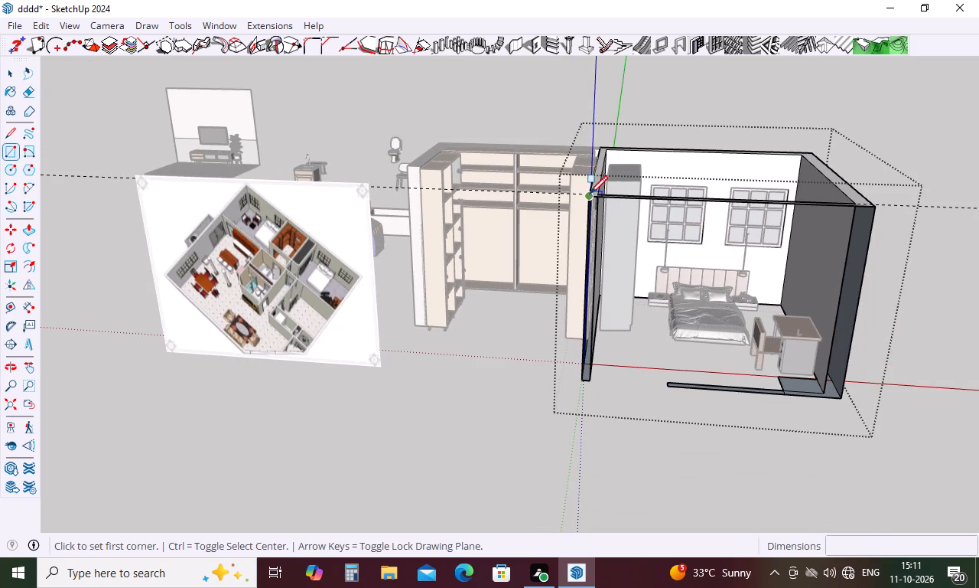
click(590, 194)
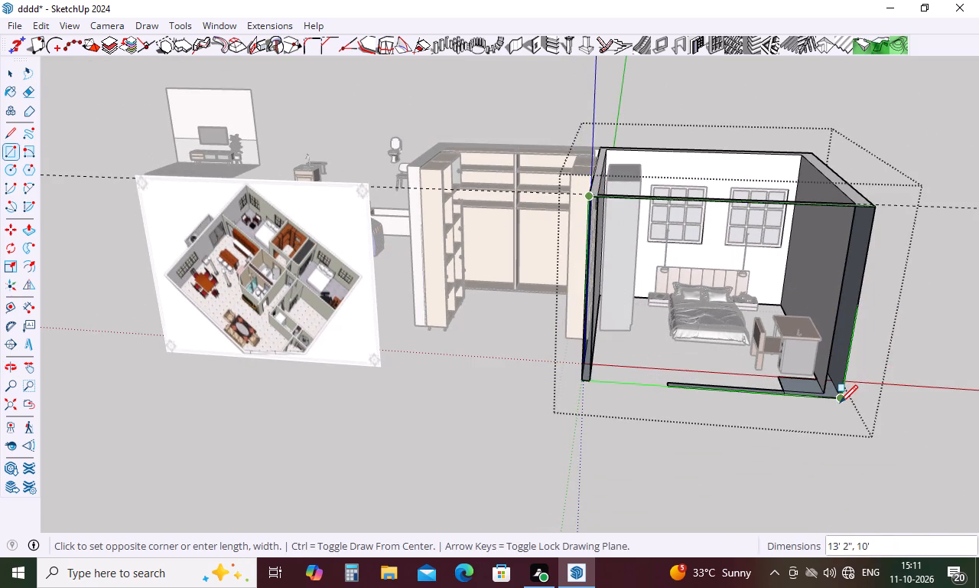
click(840, 403)
Erase the leftover doorway-block outline from the bedroom floor along the inside of the front wall.
middle_drag(852, 384, 721, 545)
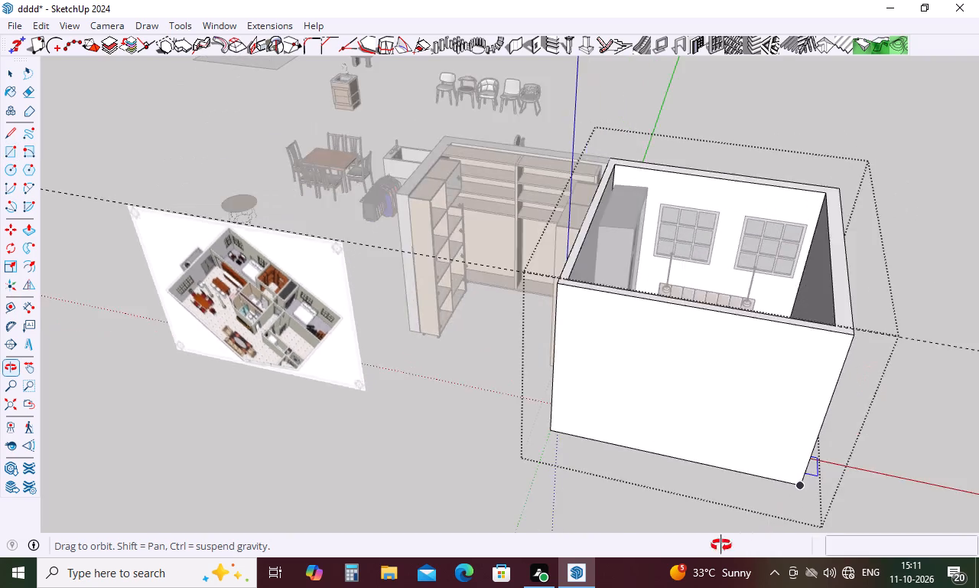
middle_drag(721, 545, 194, 557)
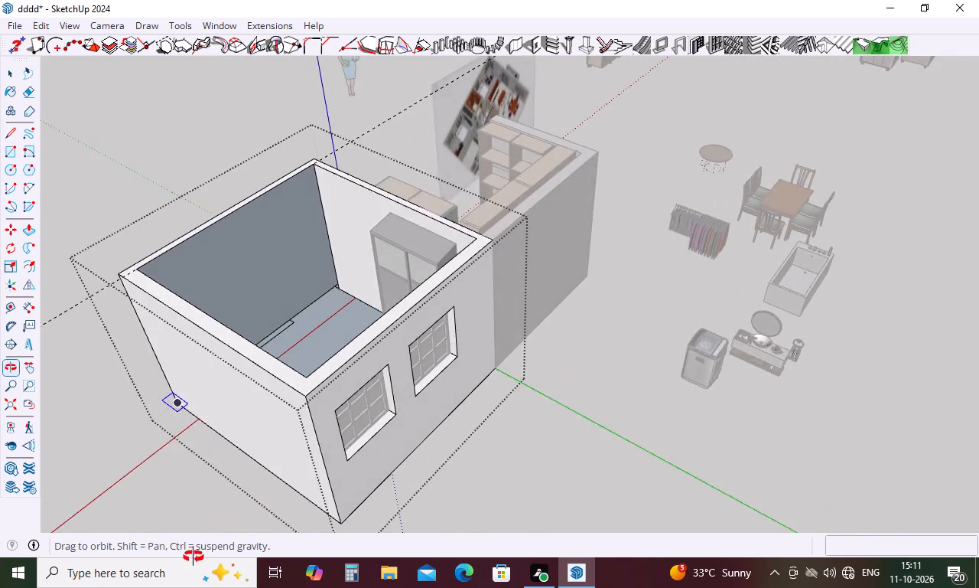
middle_drag(194, 557, 163, 585)
middle_drag(288, 394, 285, 444)
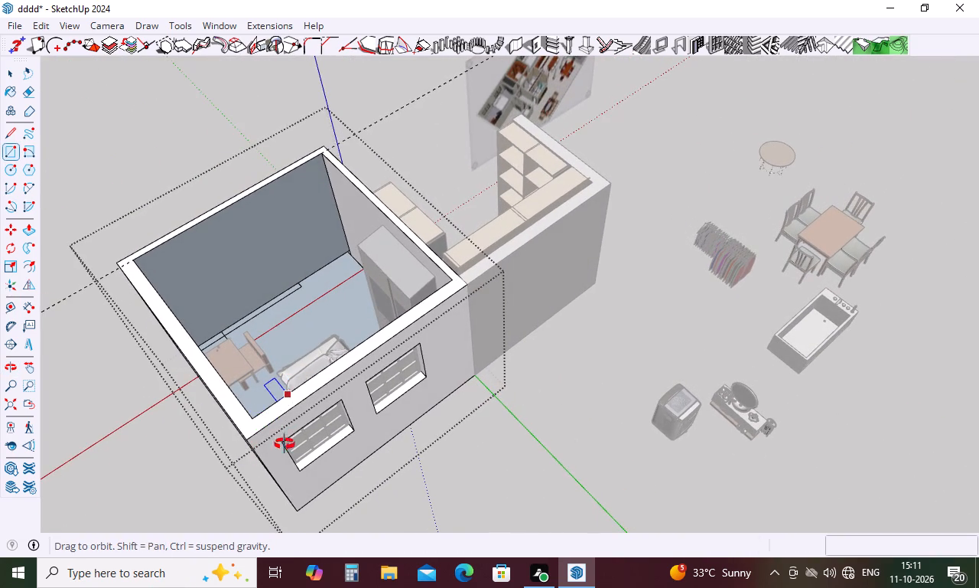
middle_drag(285, 444, 281, 495)
key(Escape)
key(e)
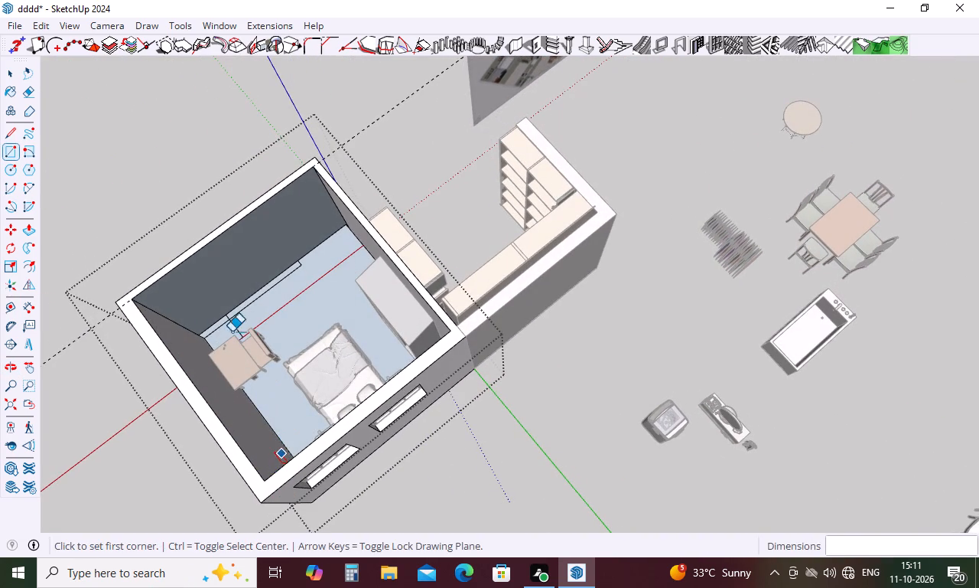
scroll(232, 318, up, 11)
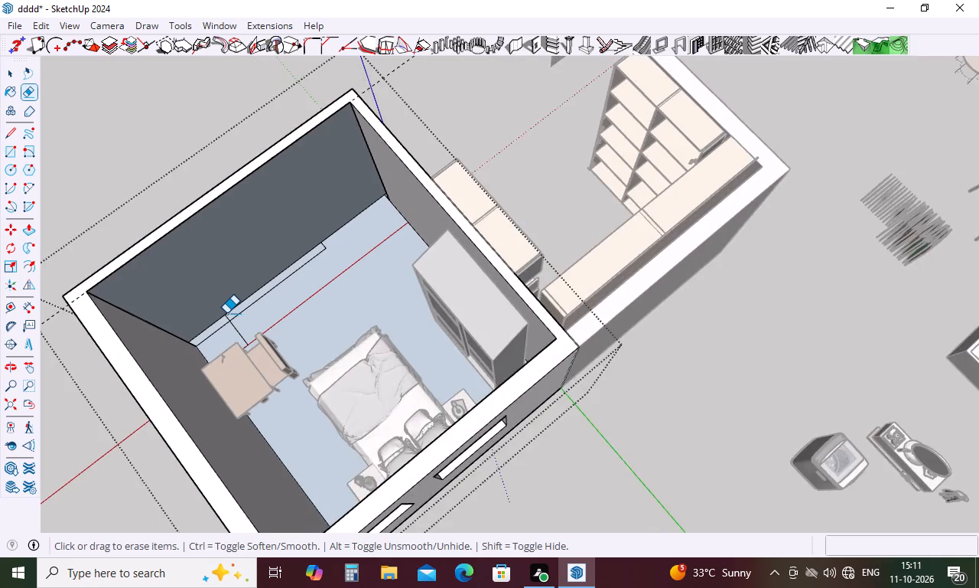
scroll(226, 313, up, 3)
click(229, 325)
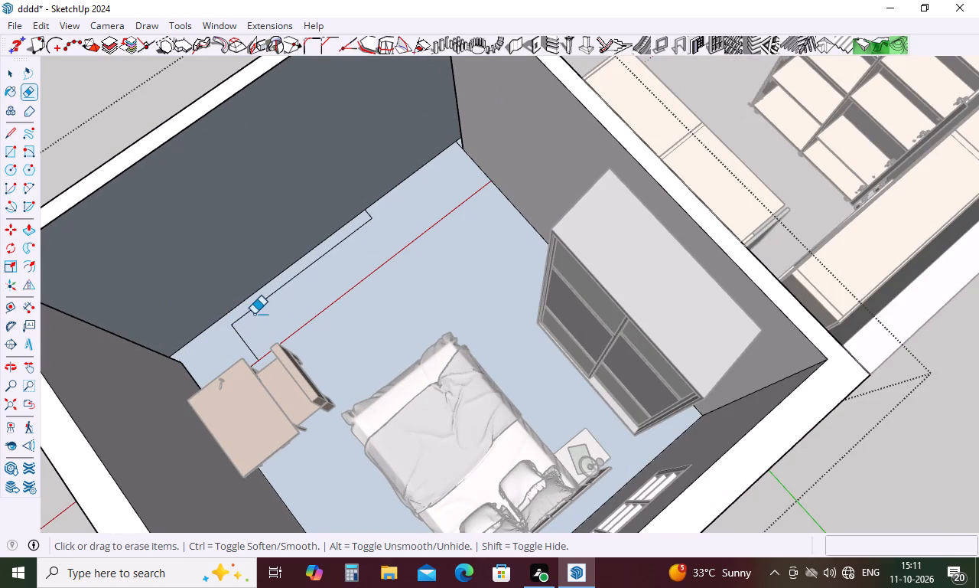
click(262, 303)
drag(237, 326, 232, 340)
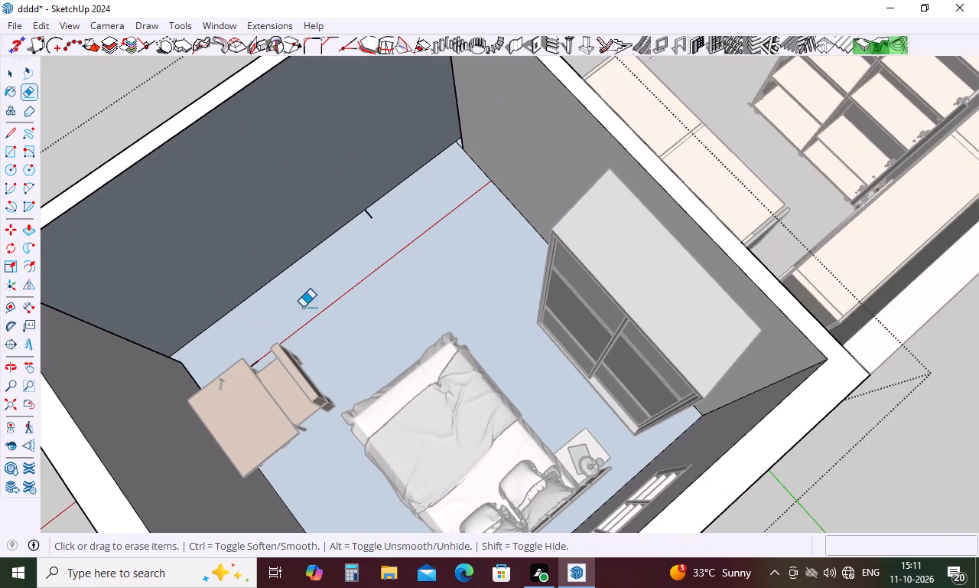
drag(378, 211, 365, 224)
Fill the gap where the front wall meets the wardrobe-side wall with a 5" square column raised 10' to the wall top.
middle_drag(377, 285, 502, 349)
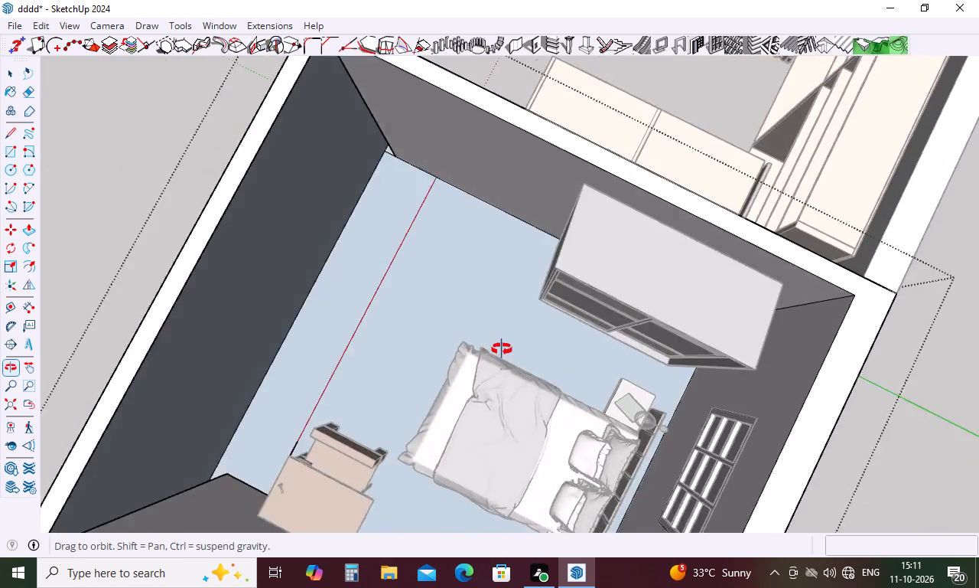
middle_drag(502, 349, 656, 190)
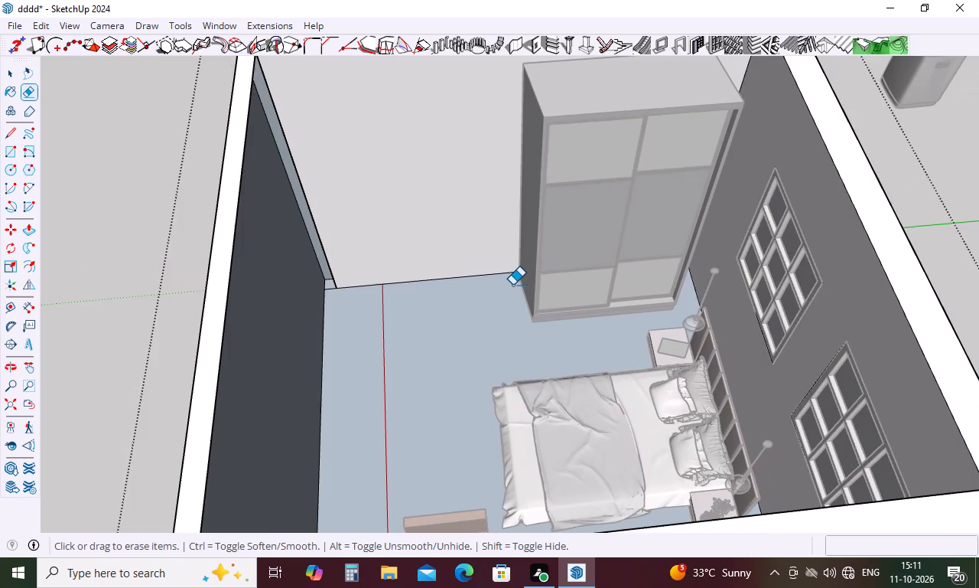
scroll(512, 285, down, 3)
scroll(375, 193, up, 5)
middle_drag(362, 201, 360, 214)
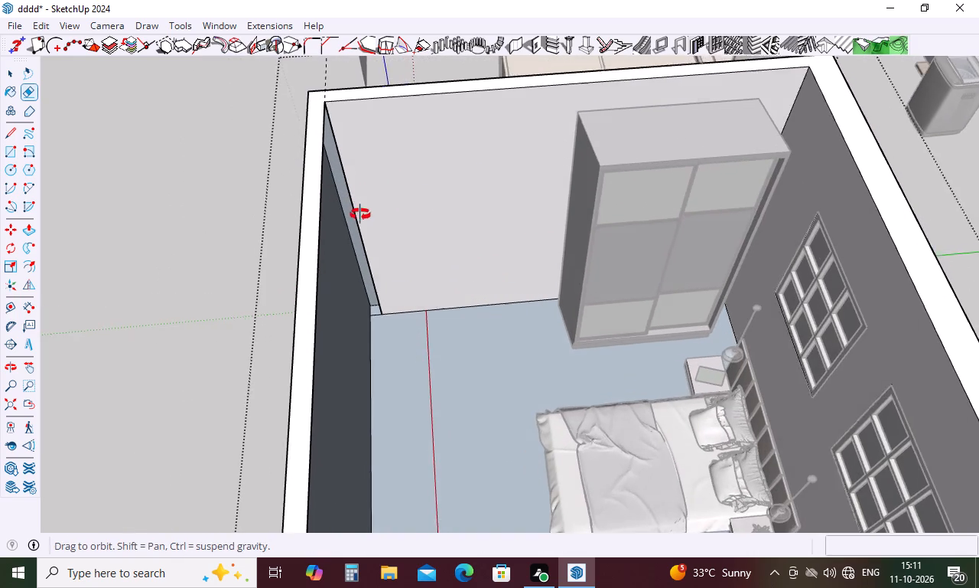
middle_drag(360, 214, 421, 260)
scroll(363, 244, up, 5)
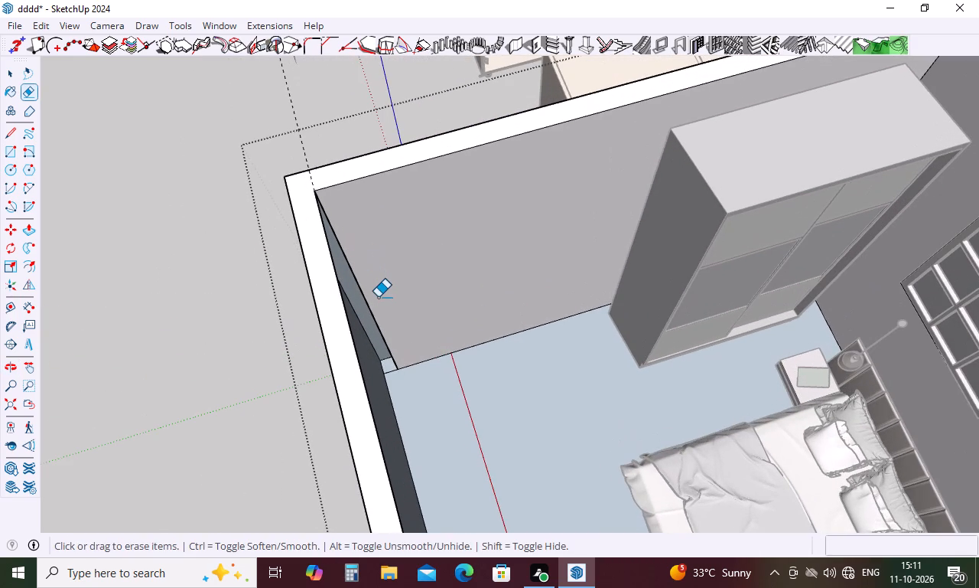
key(Escape)
key(r)
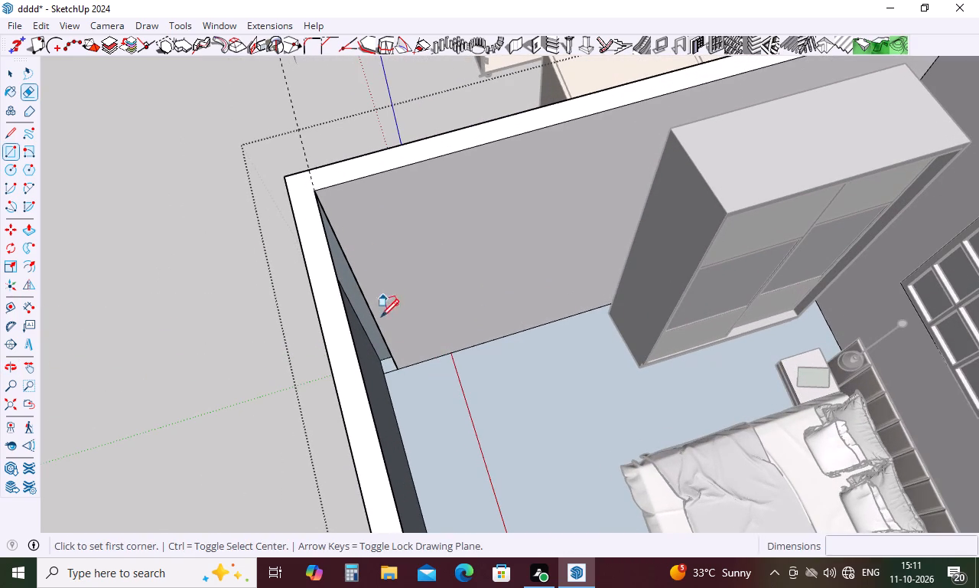
click(398, 371)
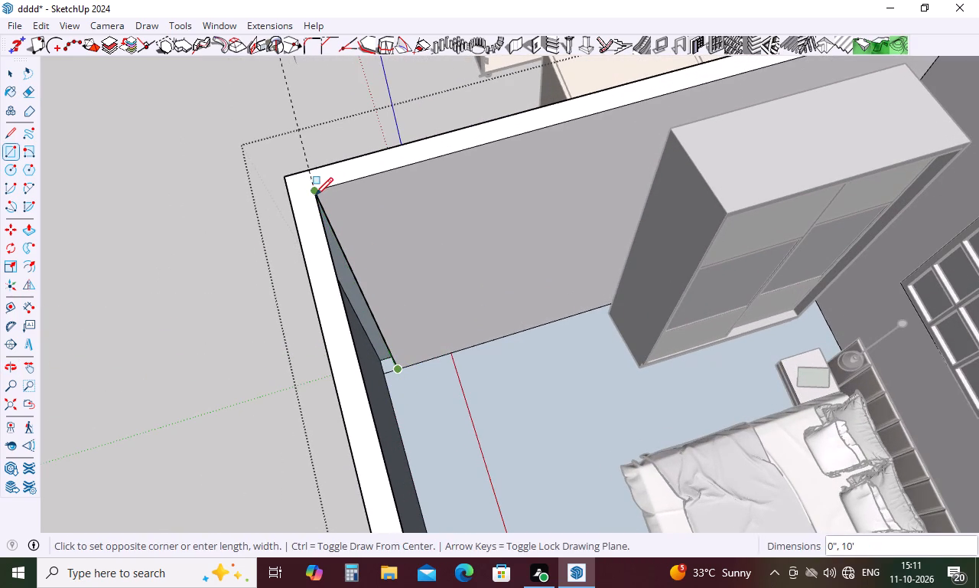
click(315, 195)
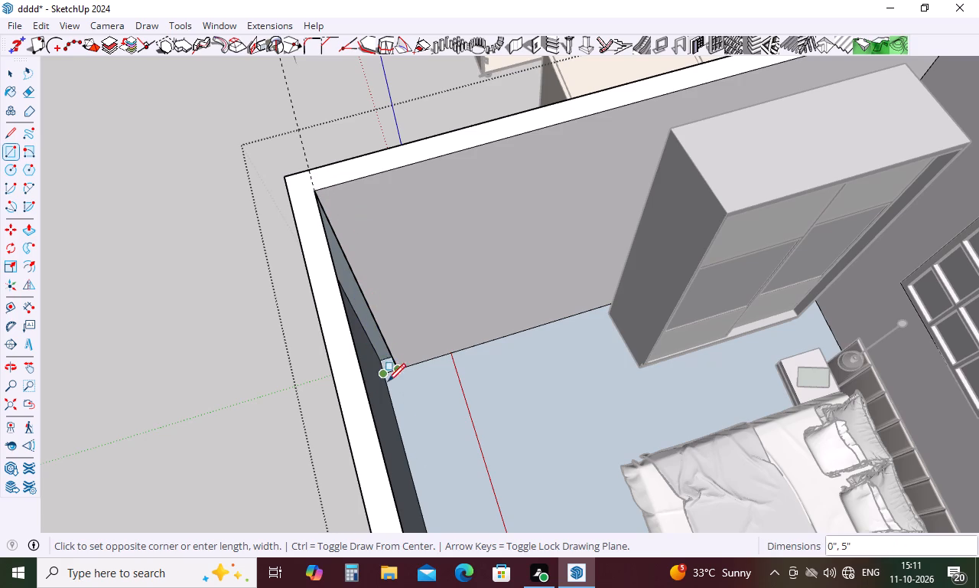
click(379, 360)
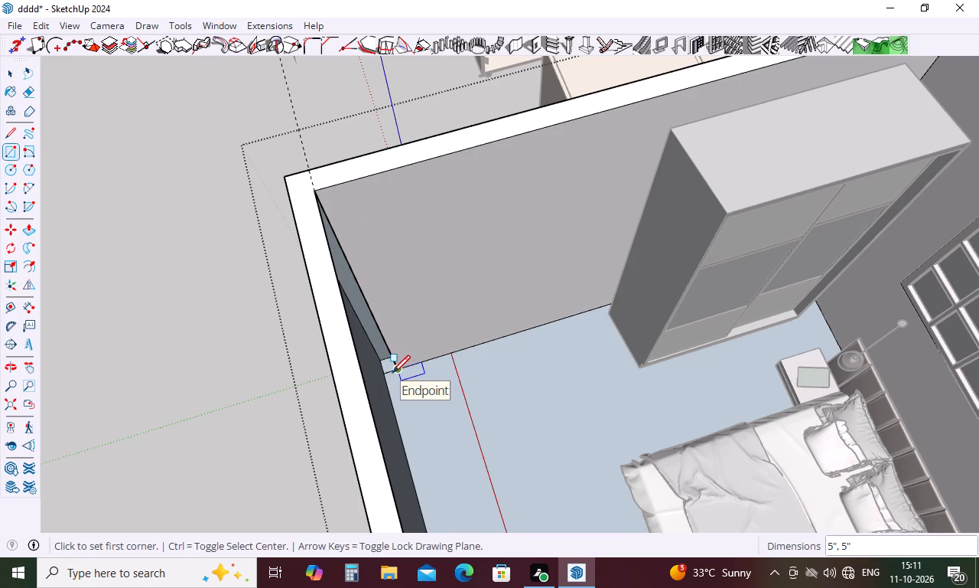
key(p)
click(385, 361)
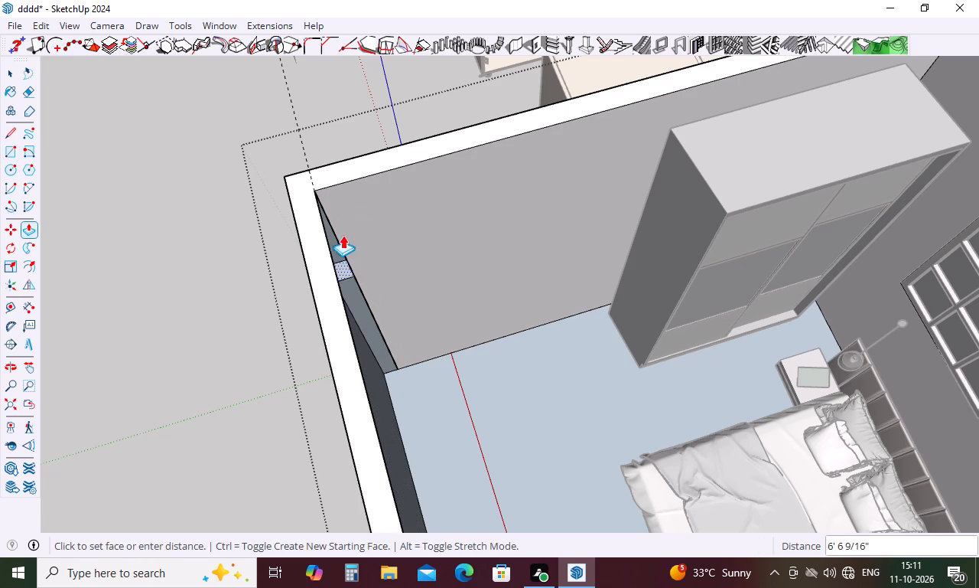
click(304, 168)
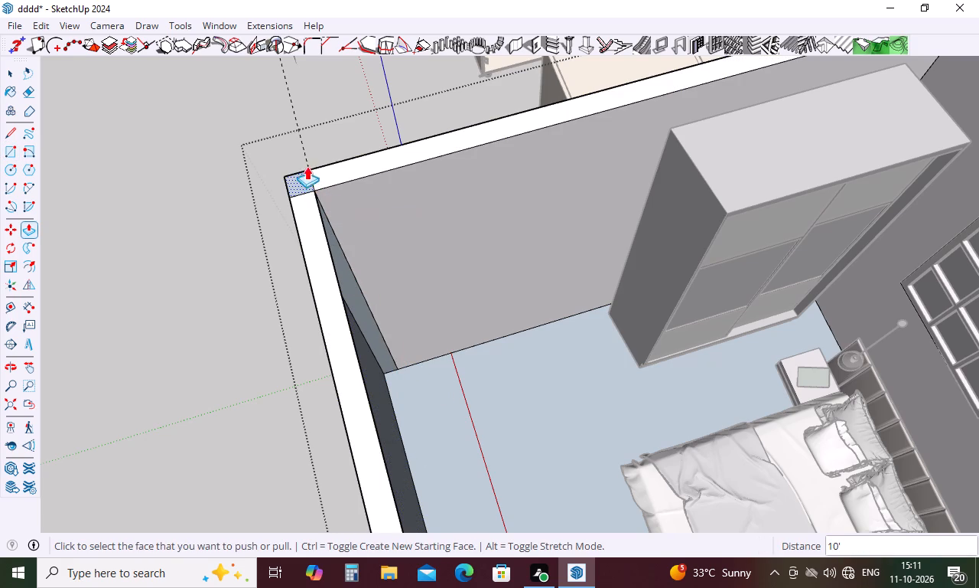
Erase the vertical seam edge between the corner column and the inner face of the wardrobe-side wall.
key(space)
key(e)
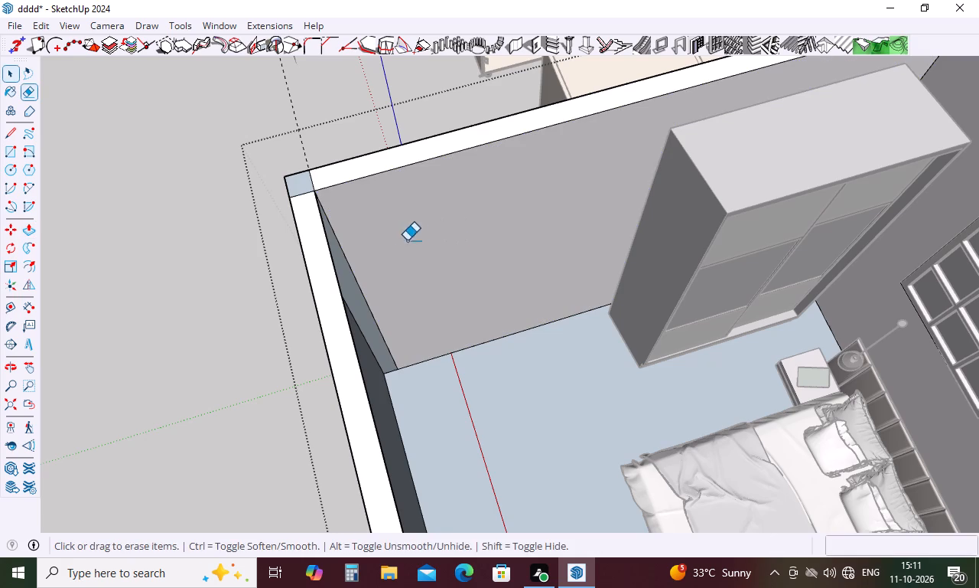
click(344, 246)
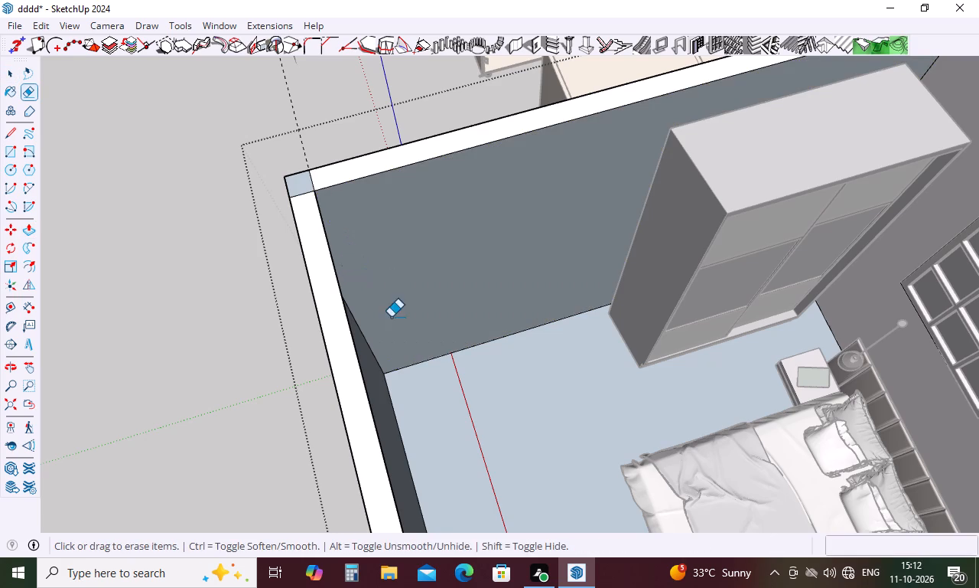
Examine the bedroom's inner walls and wall tops around the filled corner.
middle_drag(391, 317, 260, 216)
scroll(257, 218, down, 5)
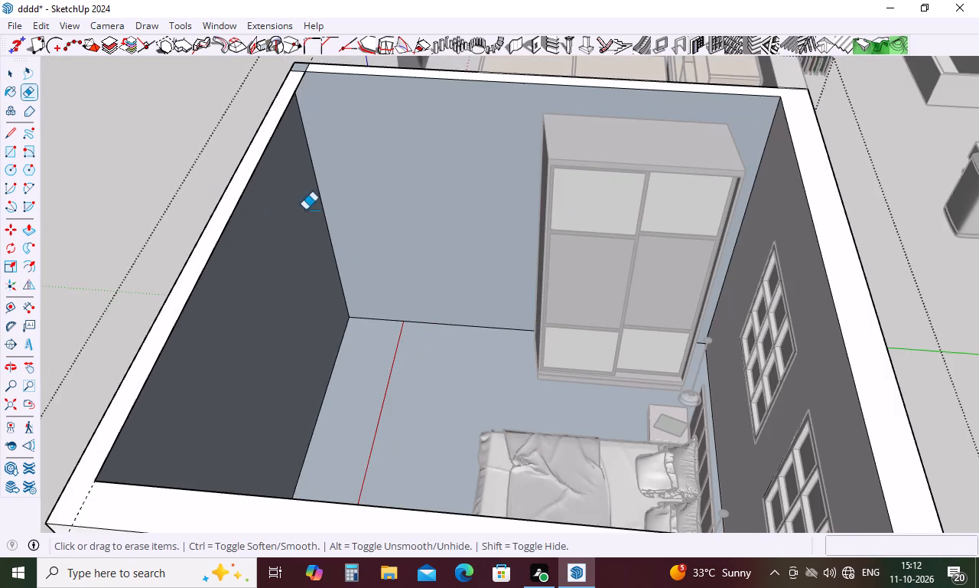
middle_drag(307, 210, 196, 234)
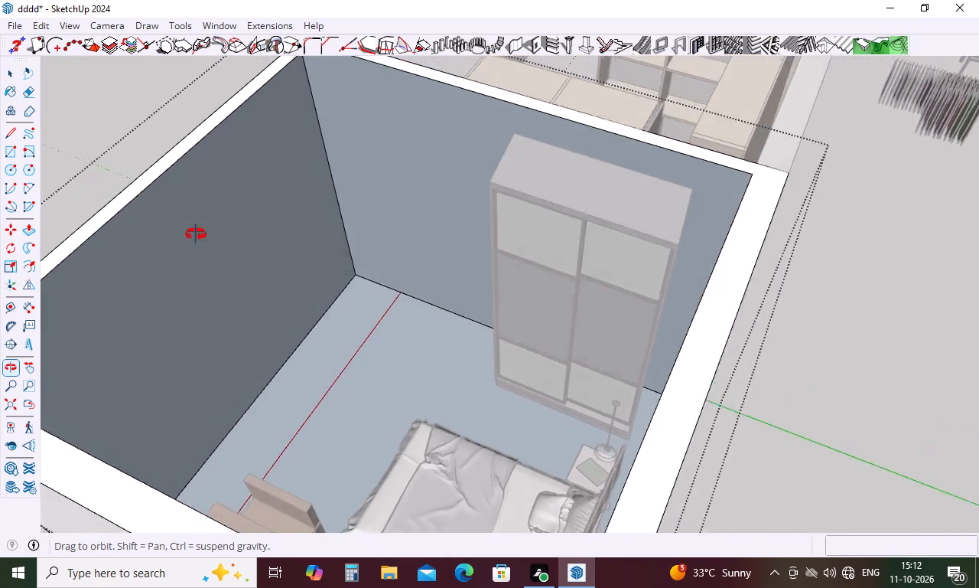
middle_drag(196, 234, 363, 241)
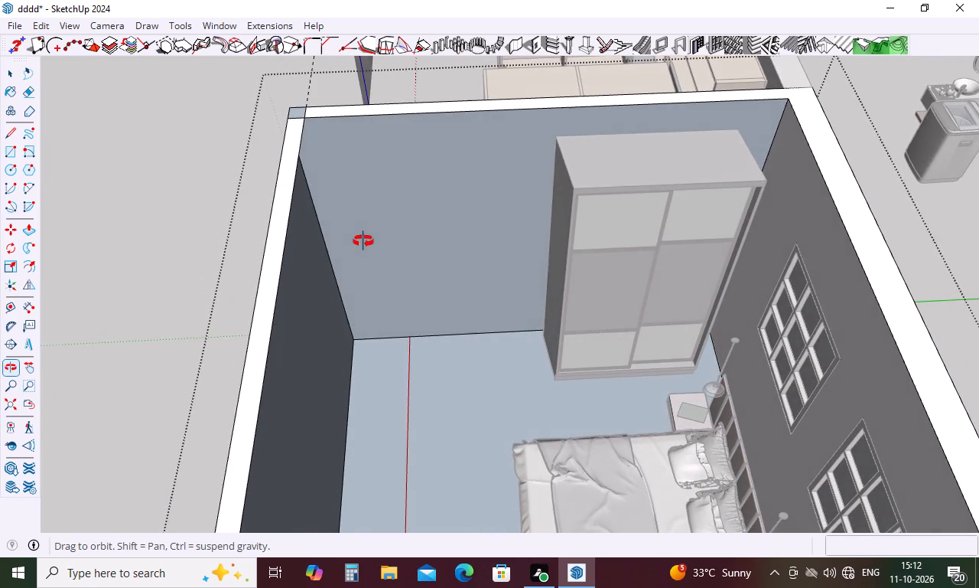
middle_drag(363, 241, 216, 136)
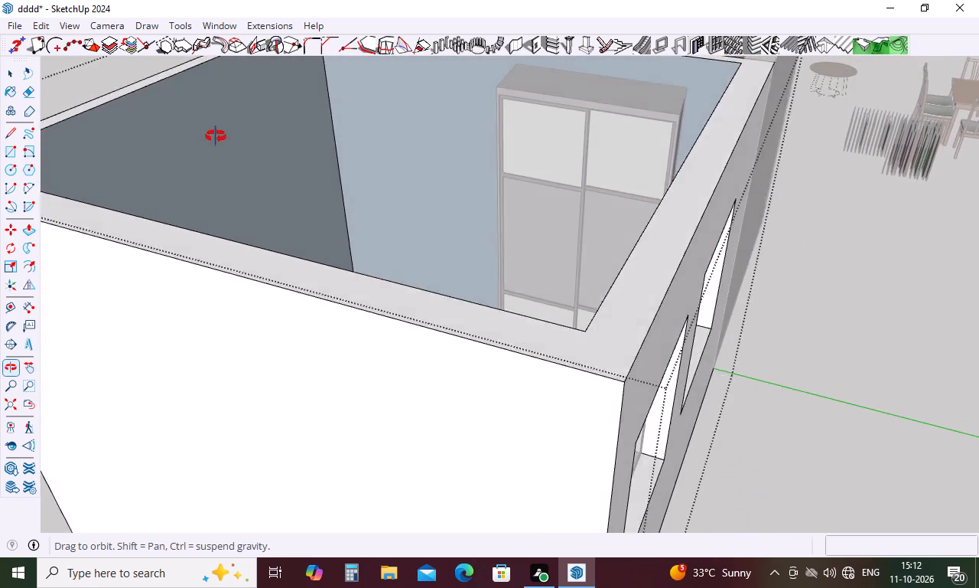
middle_drag(216, 136, 216, 131)
scroll(216, 139, down, 4)
middle_drag(271, 171, 225, 243)
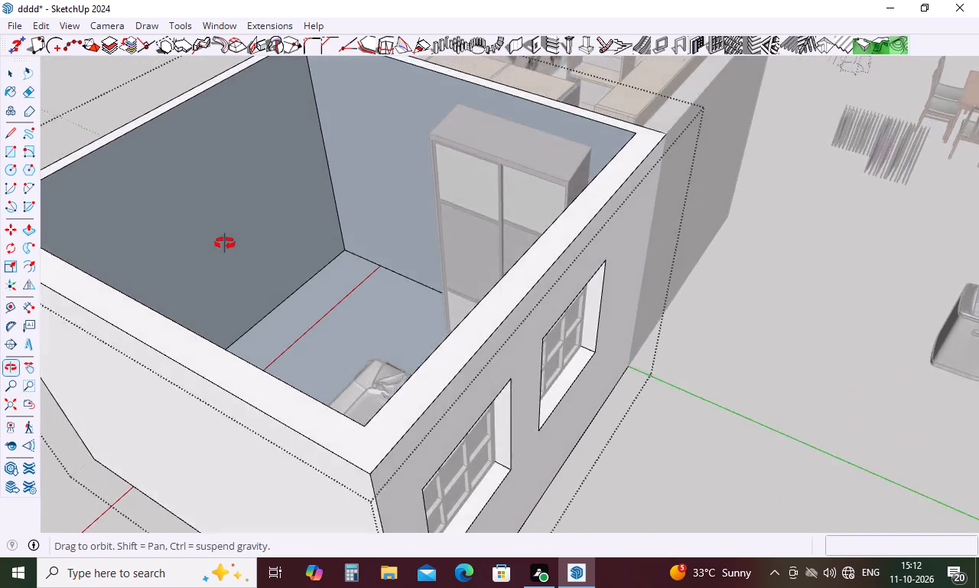
middle_drag(225, 243, 206, 344)
scroll(291, 73, up, 2)
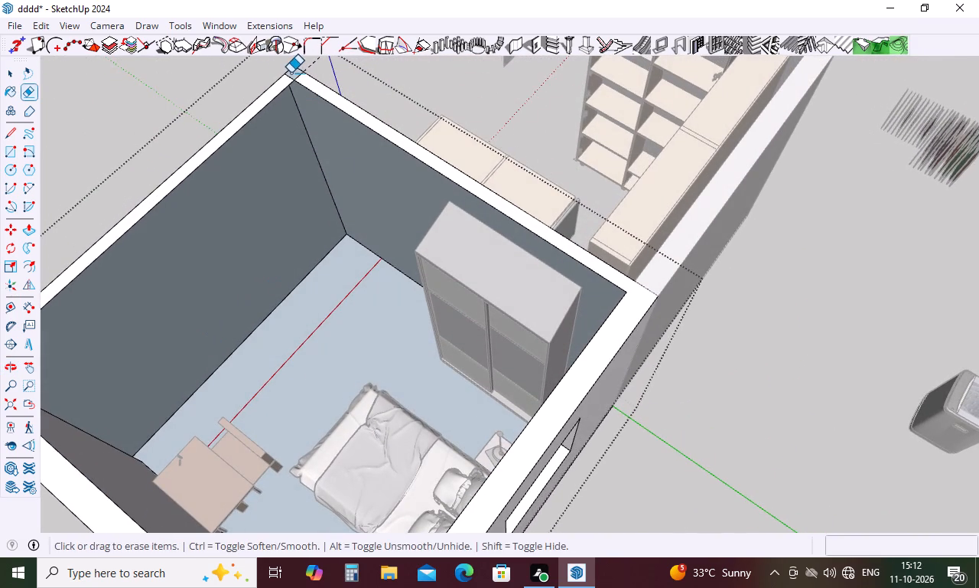
scroll(291, 73, up, 2)
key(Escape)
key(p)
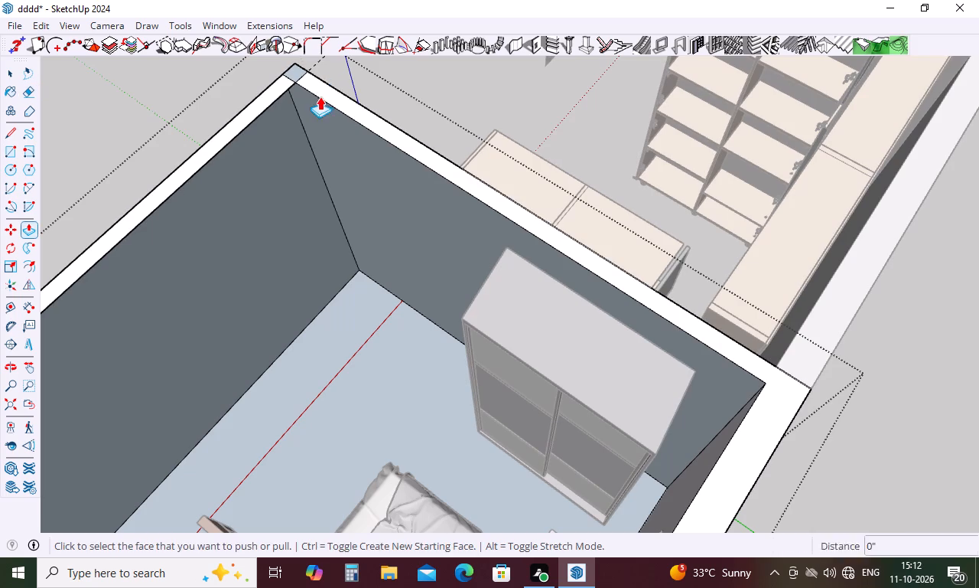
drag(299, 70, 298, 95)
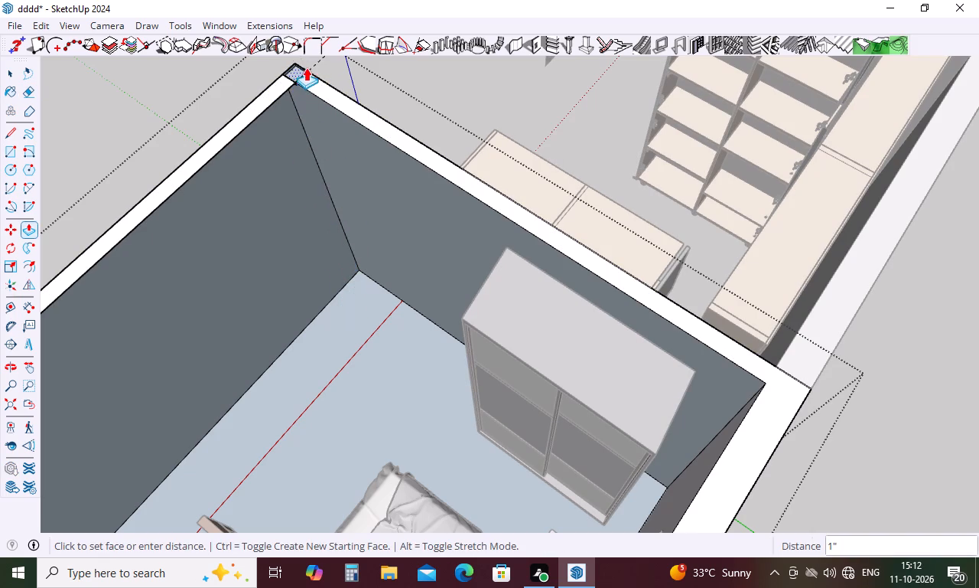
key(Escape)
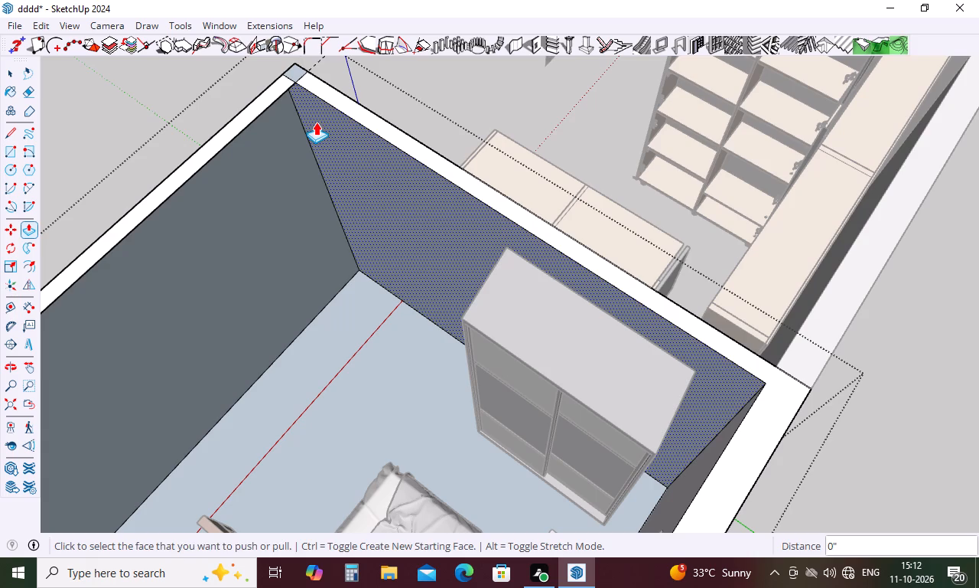
Erase the edges separating the corner column's top square from the adjoining wall tops.
key(e)
click(288, 75)
drag(297, 76, 297, 75)
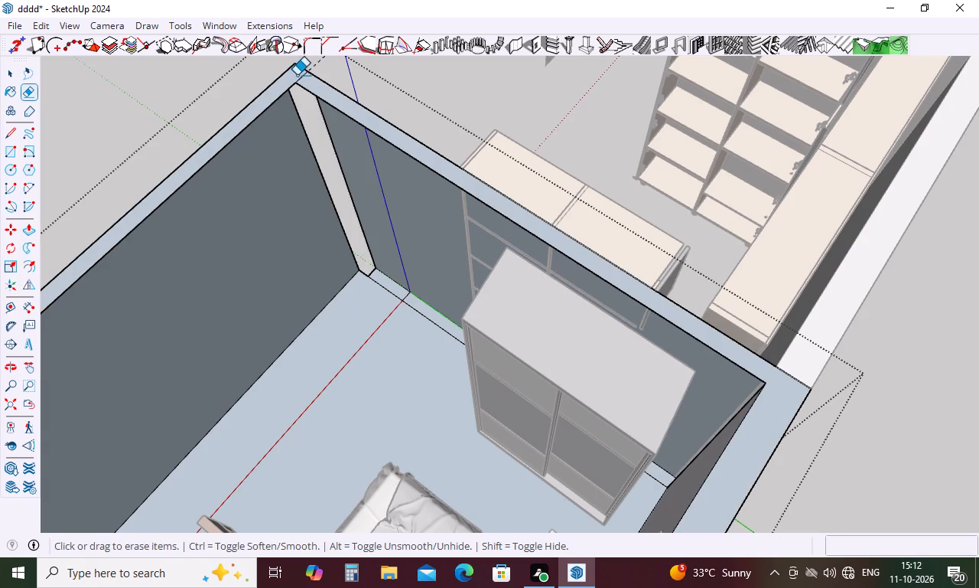
drag(297, 75, 304, 84)
Examine the bedroom's front corner from outside and from underneath to check the wall faces there.
middle_drag(308, 158, 491, 412)
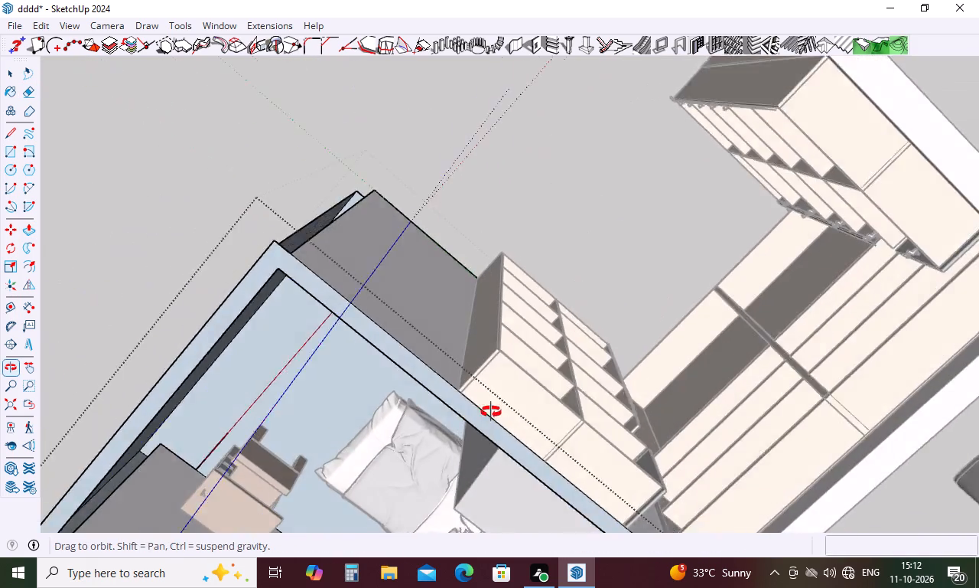
middle_drag(491, 412, 407, 547)
middle_drag(390, 429, 455, 480)
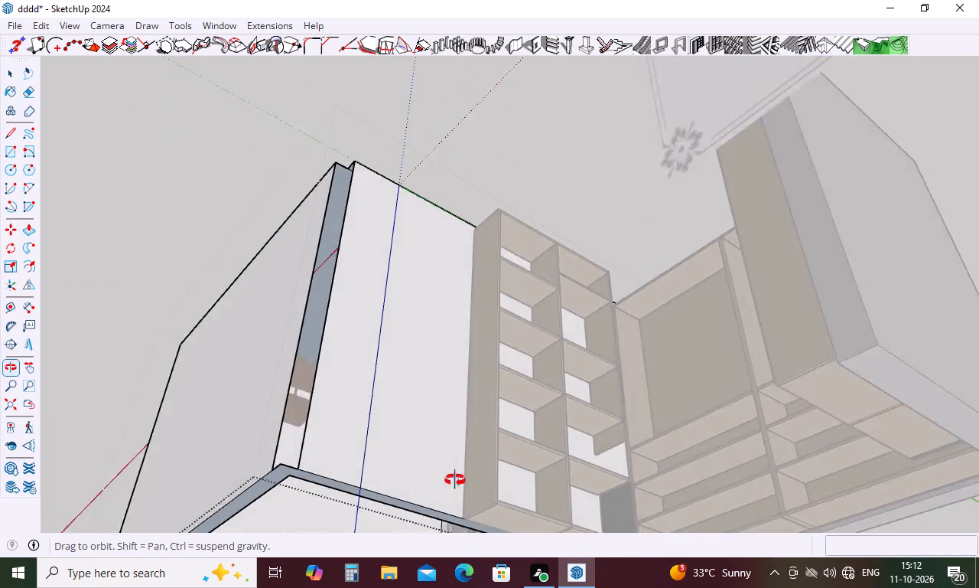
middle_drag(455, 480, 519, 571)
scroll(454, 224, down, 6)
middle_drag(444, 239, 450, 443)
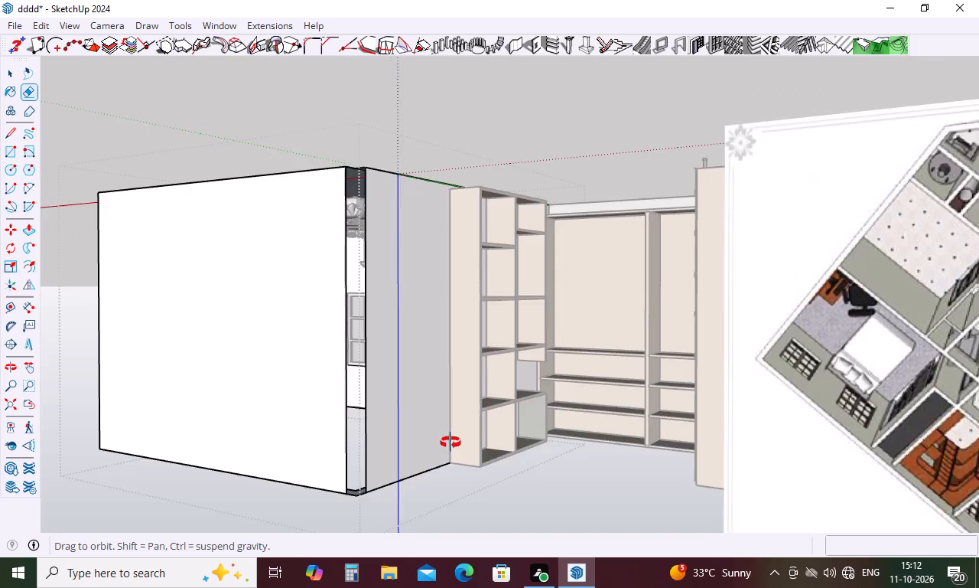
middle_drag(450, 443, 572, 535)
middle_drag(489, 179, 529, 483)
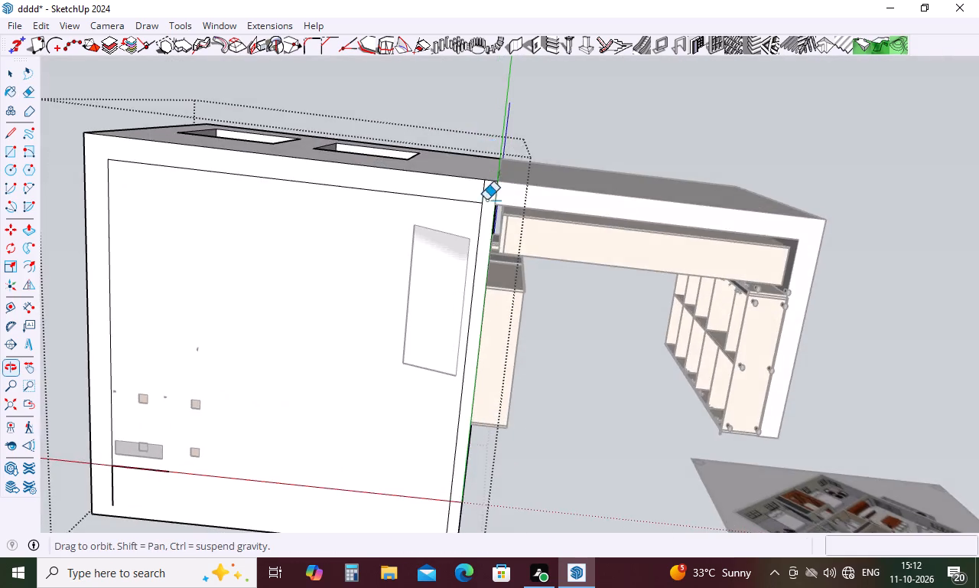
Examine the bedroom's wall tops, windowed wall and front corner beside the bookcase room from several sides.
middle_drag(479, 110, 473, 425)
middle_drag(473, 112, 455, 396)
middle_drag(482, 220, 482, 239)
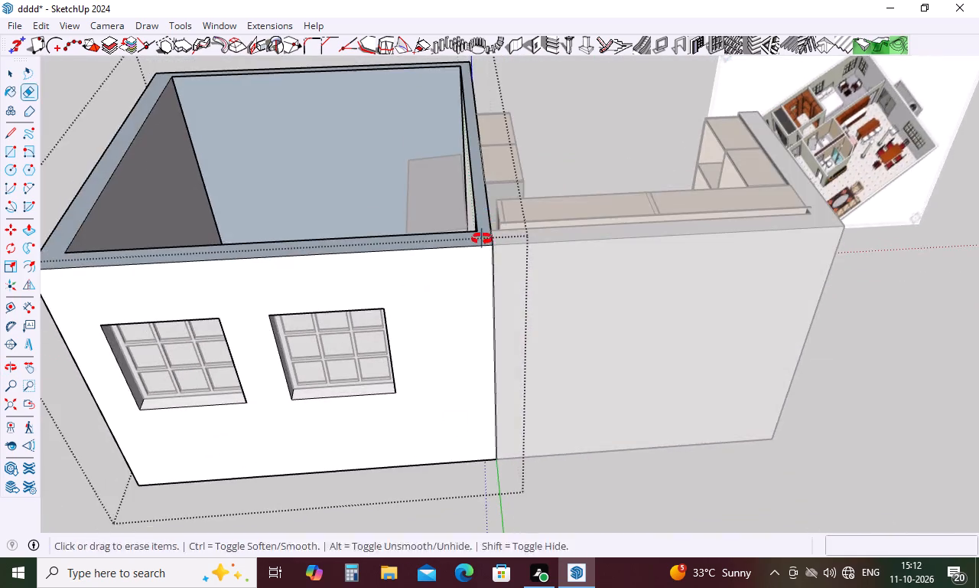
middle_drag(482, 239, 76, 218)
middle_drag(744, 254, 297, 283)
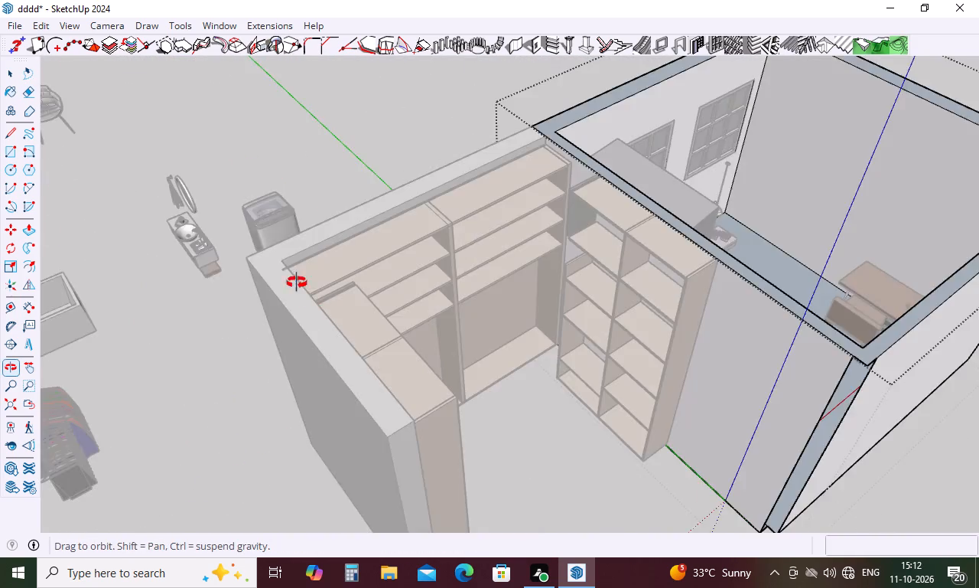
middle_drag(297, 283, 290, 273)
middle_drag(298, 171, 149, 128)
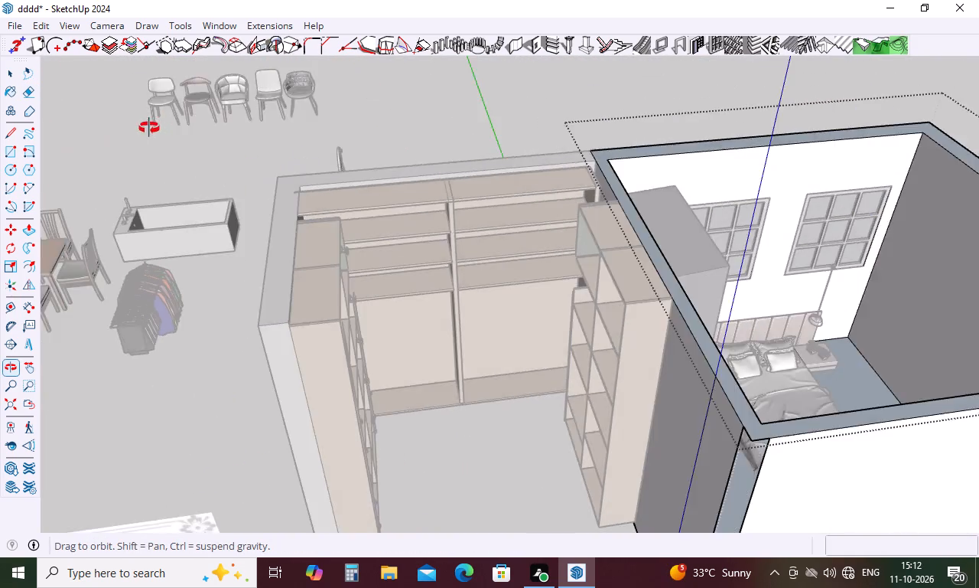
middle_drag(149, 128, 97, 127)
Undo the corner fill, wall extension and doorway edits, back to the bedroom's original front wall with its open doorway.
key(ctrl+z)
key(ctrl+z)
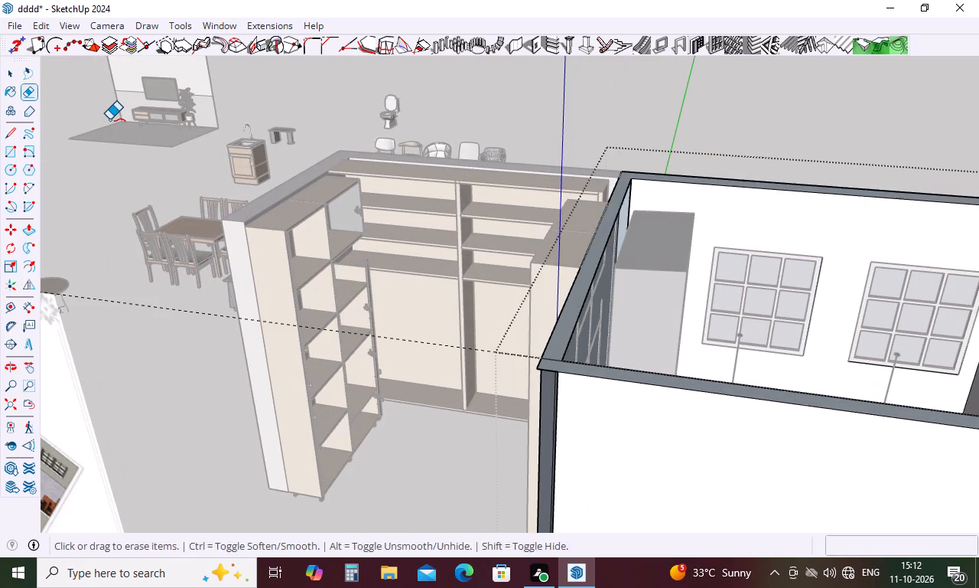
key(ctrl+z)
key(ctrl+z)
key(ctrl+z)
key(ctrl+z)
key(ctrl+z)
key(ctrl+z)
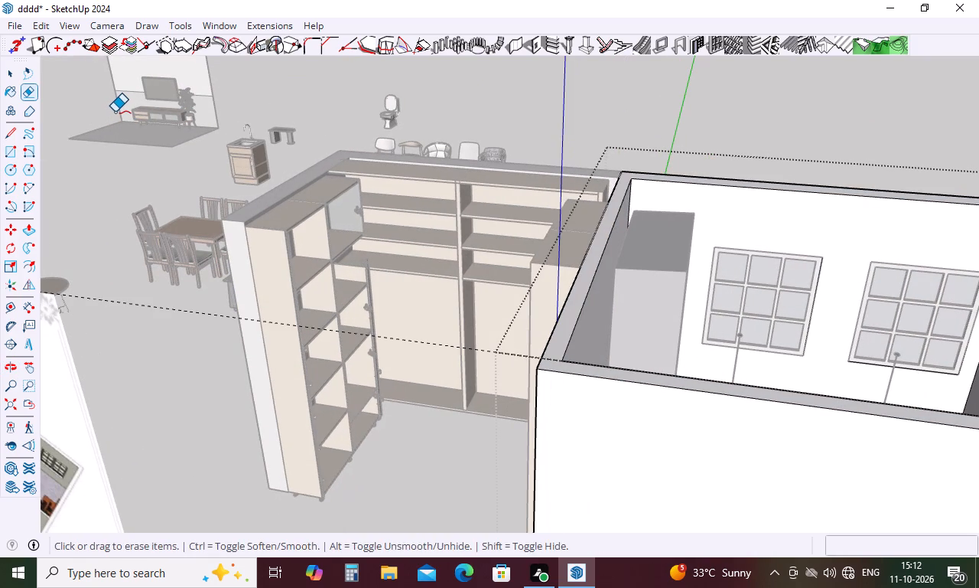
key(ctrl+z)
key(ctrl+z)
key(ctrl+z)
key(ctrl+z)
key(ctrl+z)
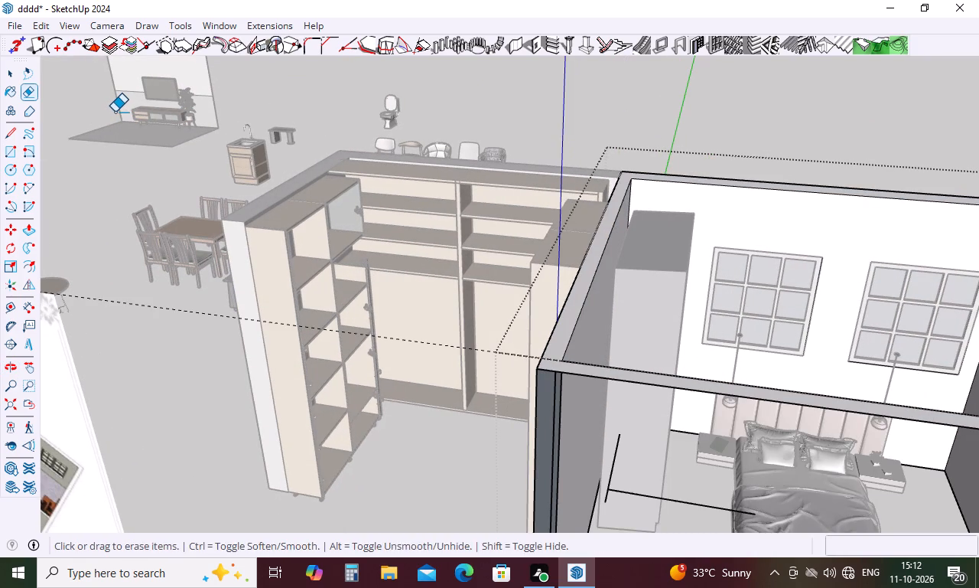
key(ctrl+z)
key(ctrl+z)
key(ctrl+z)
key(ctrl+z)
key(ctrl+z)
key(ctrl+z)
key(ctrl+z)
key(ctrl+z)
key(ctrl+z)
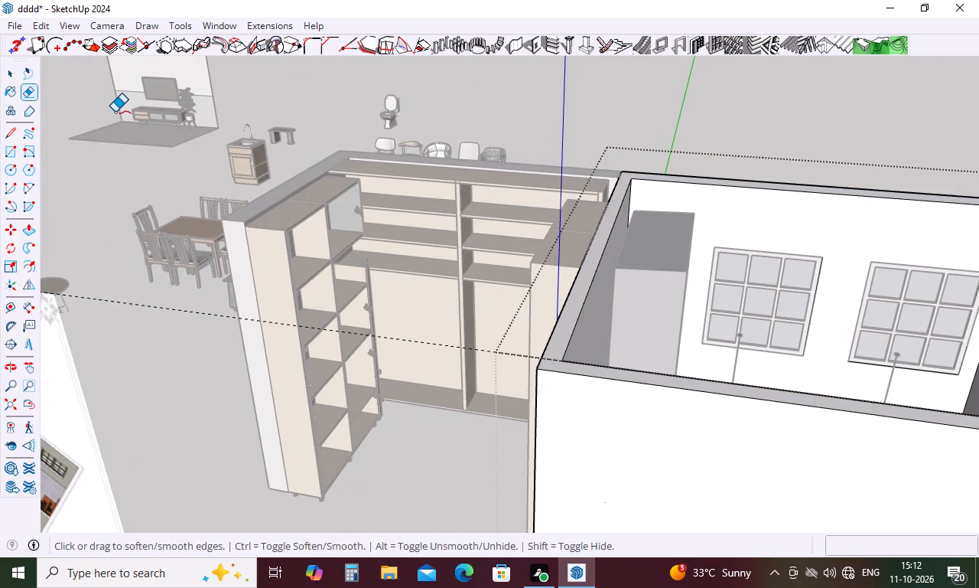
key(ctrl+z)
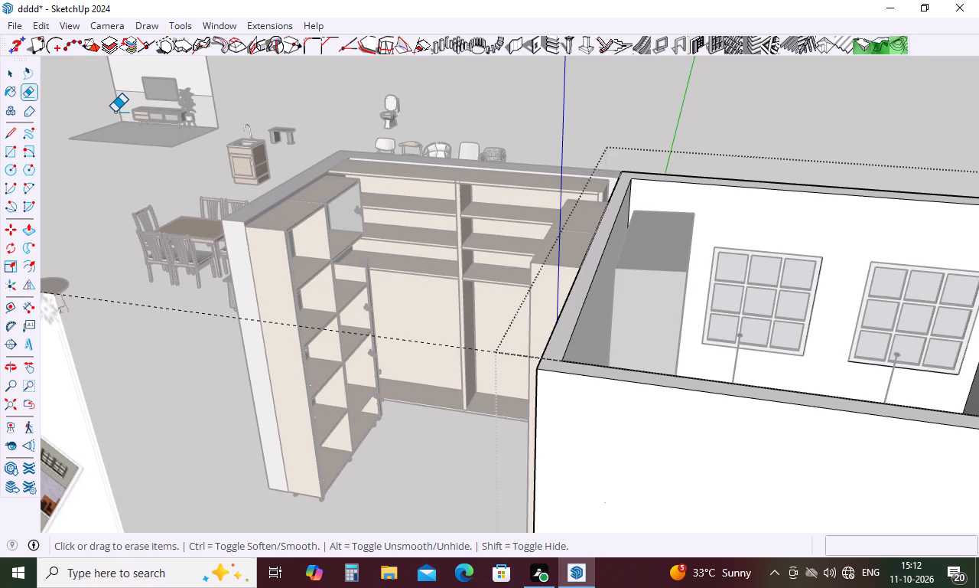
key(ctrl+z)
key(ctrl+z)
key(ctrl+z)
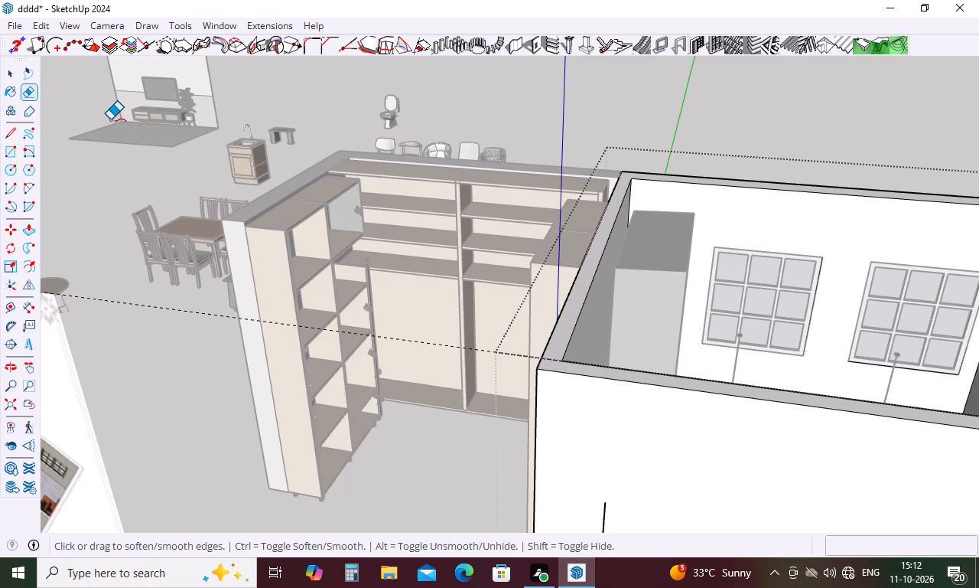
key(ctrl+z)
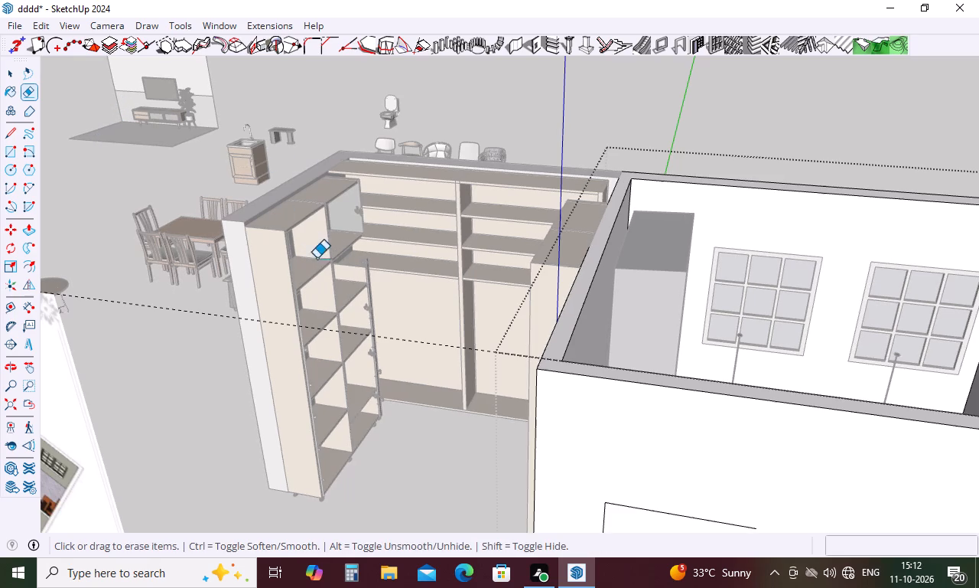
scroll(330, 258, down, 18)
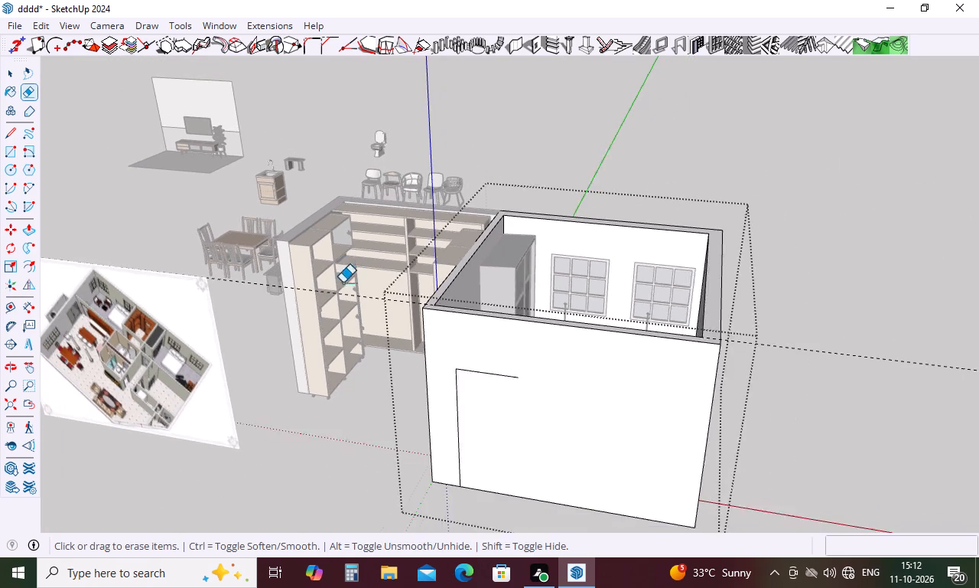
key(ctrl+z)
key(ctrl+z)
key(ctrl+z)
key(ctrl+z)
key(ctrl+z)
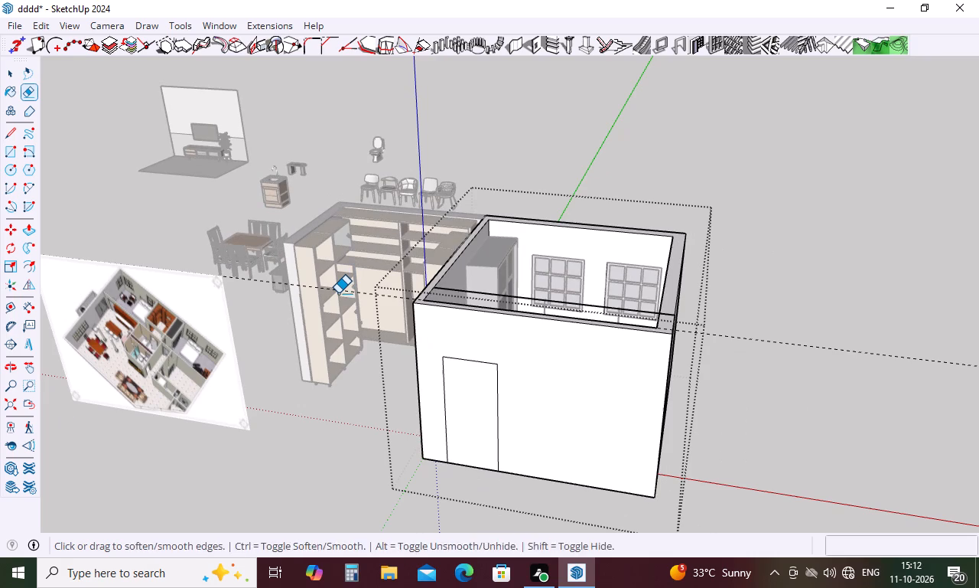
key(ctrl+z)
key(ctrl+z)
key(ctrl+z)
key(ctrl+z)
key(ctrl+z)
key(ctrl+z)
key(ctrl+z)
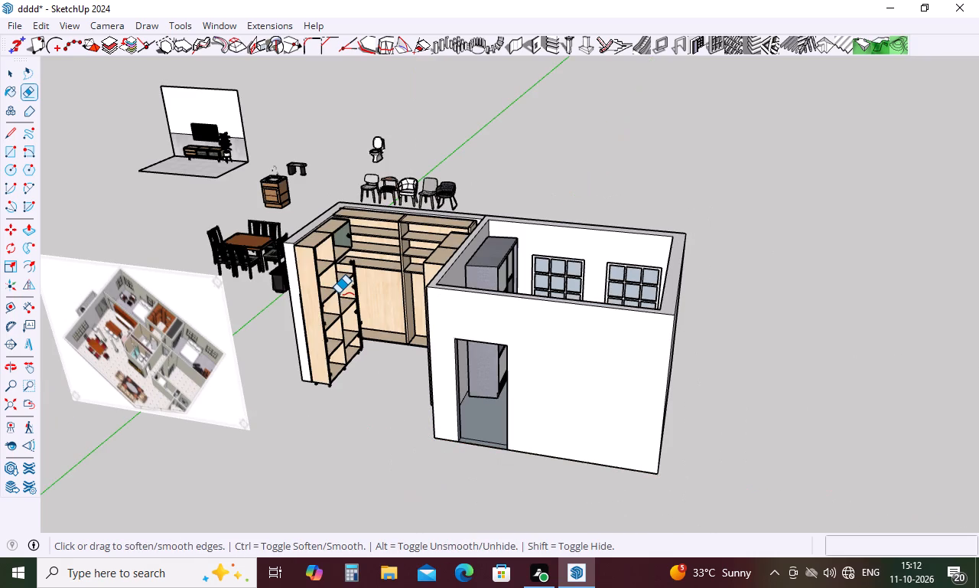
Open the bedroom wall group for editing.
key(space)
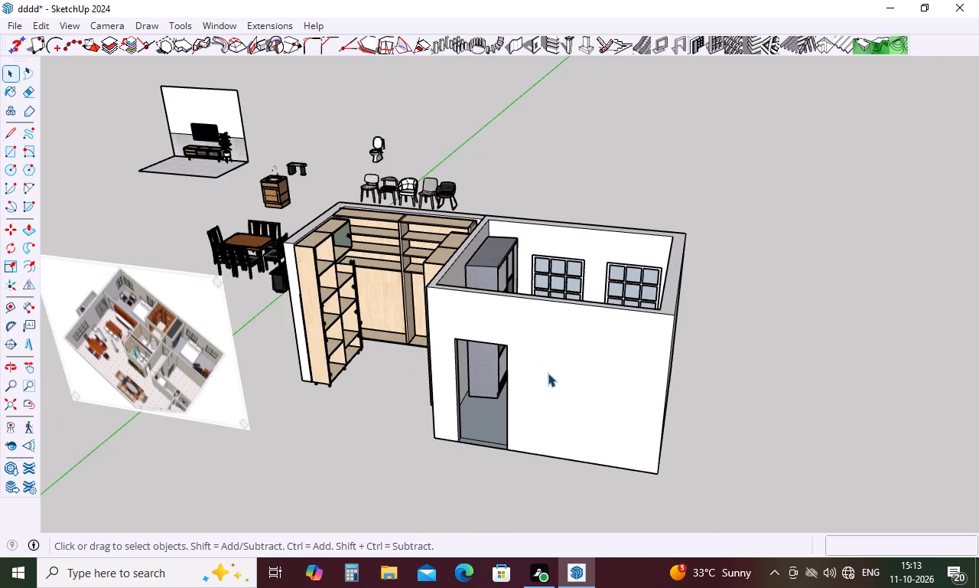
double_click(548, 374)
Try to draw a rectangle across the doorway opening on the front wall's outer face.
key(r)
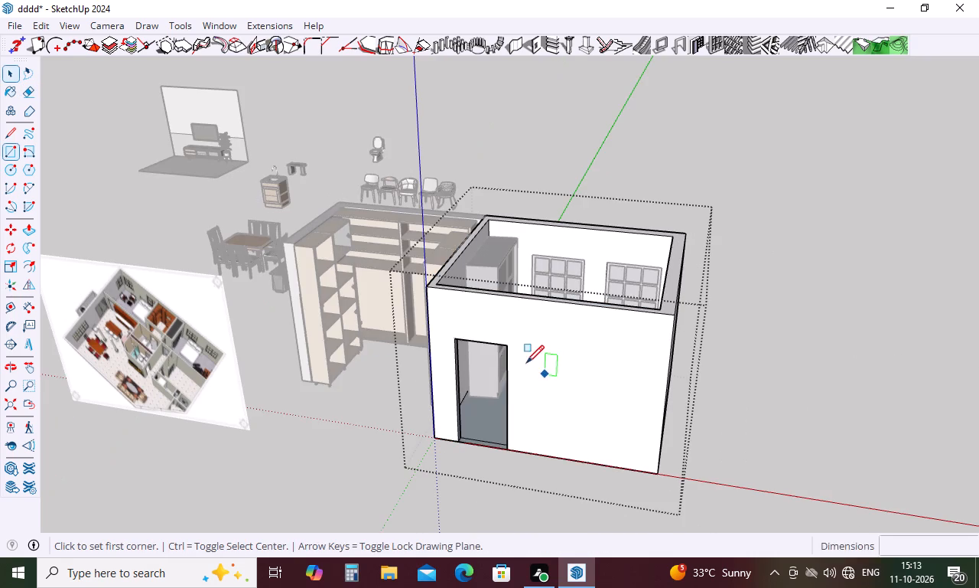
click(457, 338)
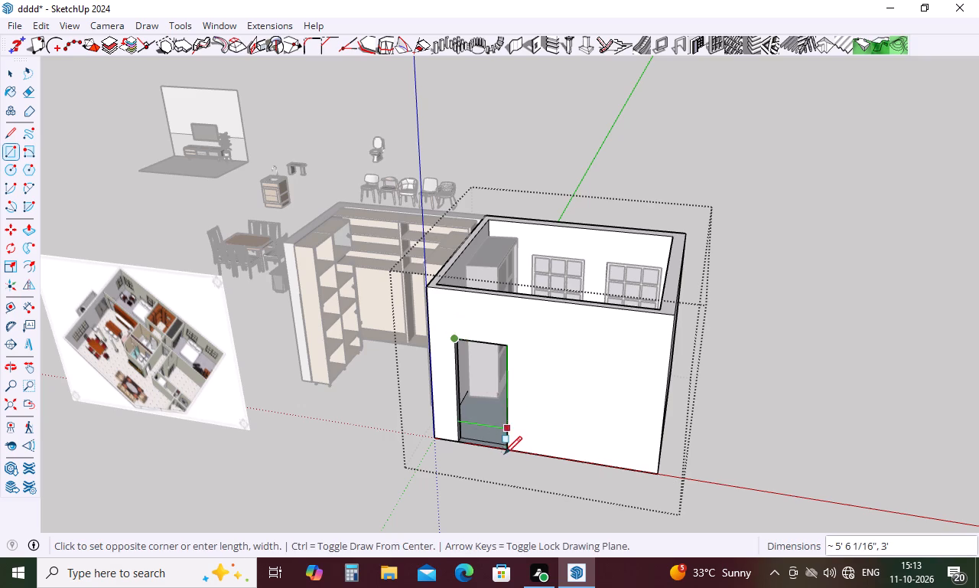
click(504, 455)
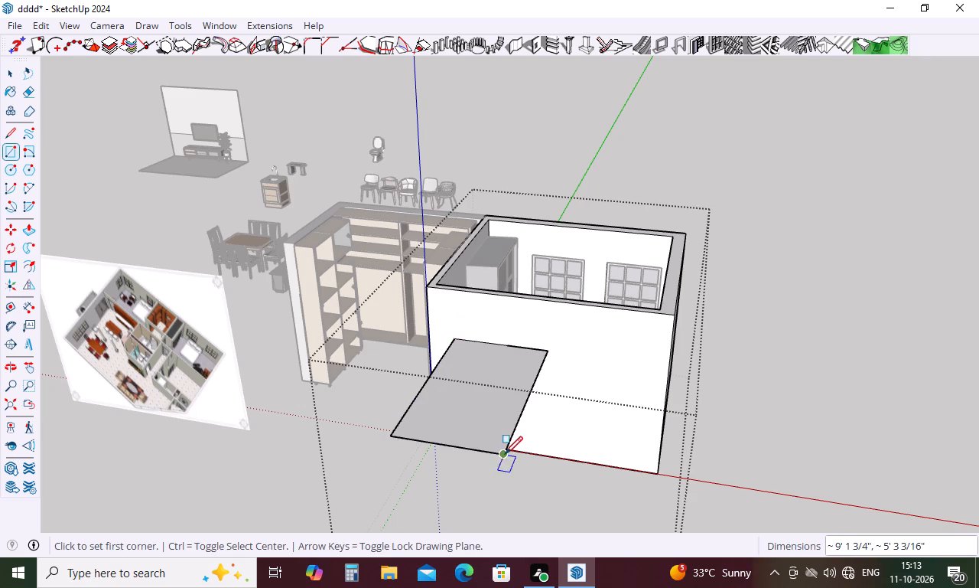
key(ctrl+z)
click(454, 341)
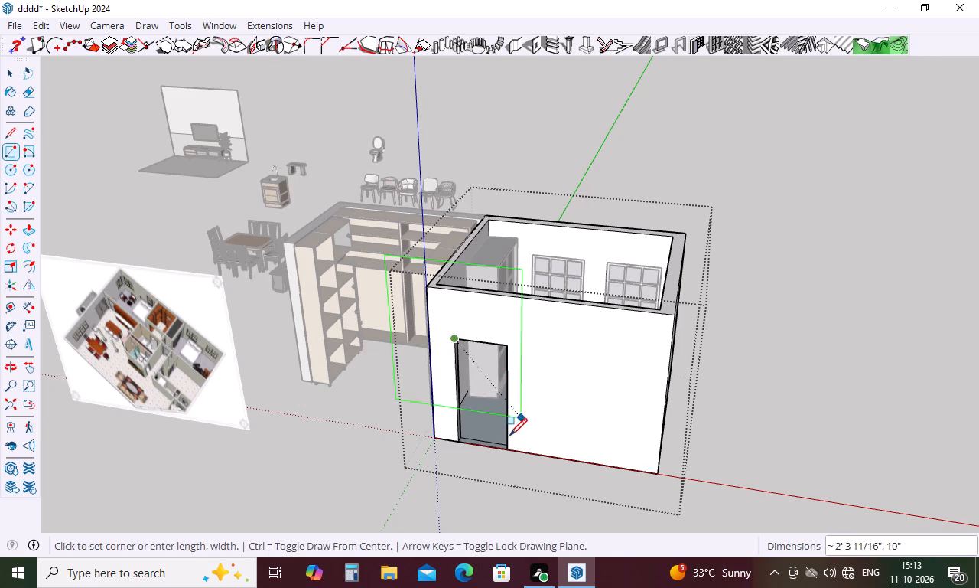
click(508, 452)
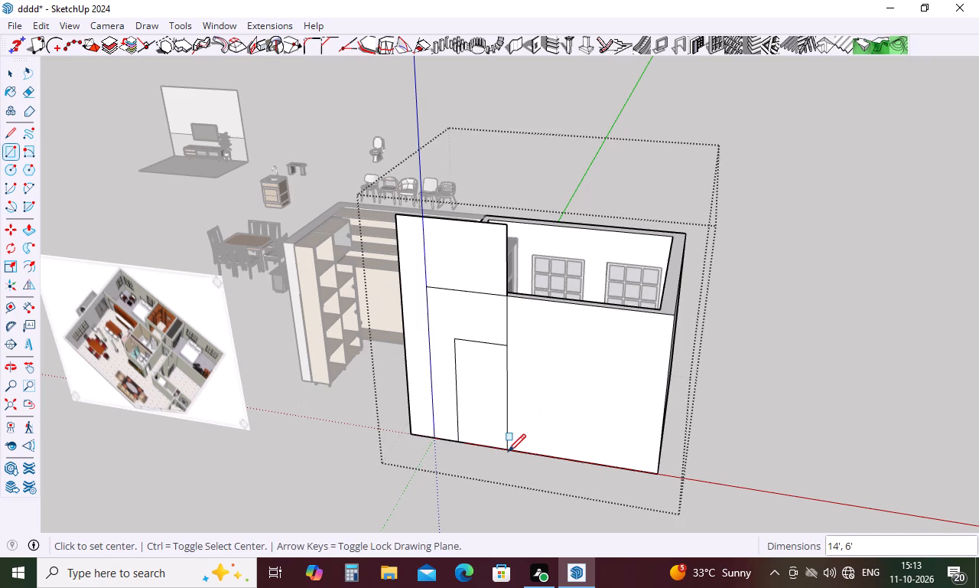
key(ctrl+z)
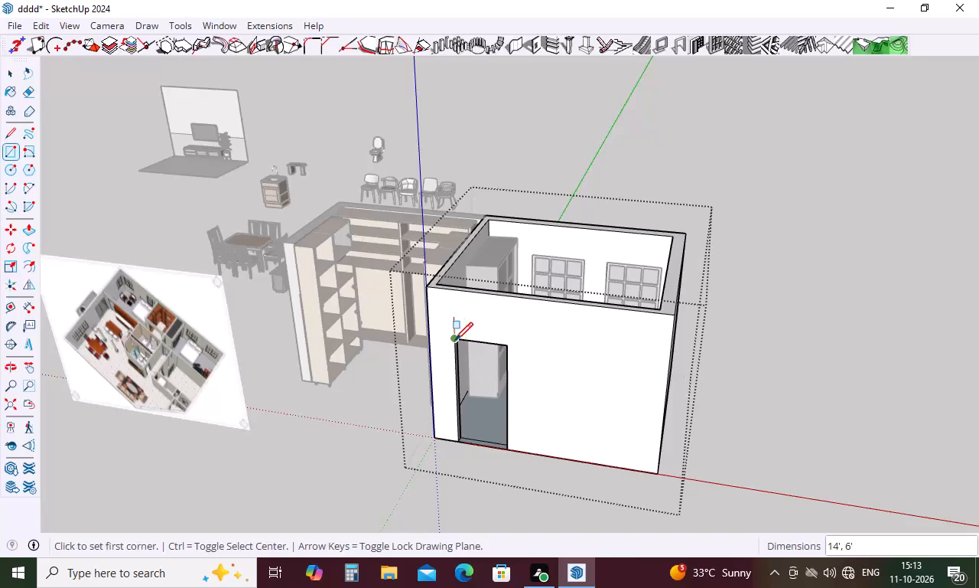
Draw a 7' by 3' rectangle between opposite corners of the doorway to fill the front wall's outer face.
click(455, 340)
click(506, 446)
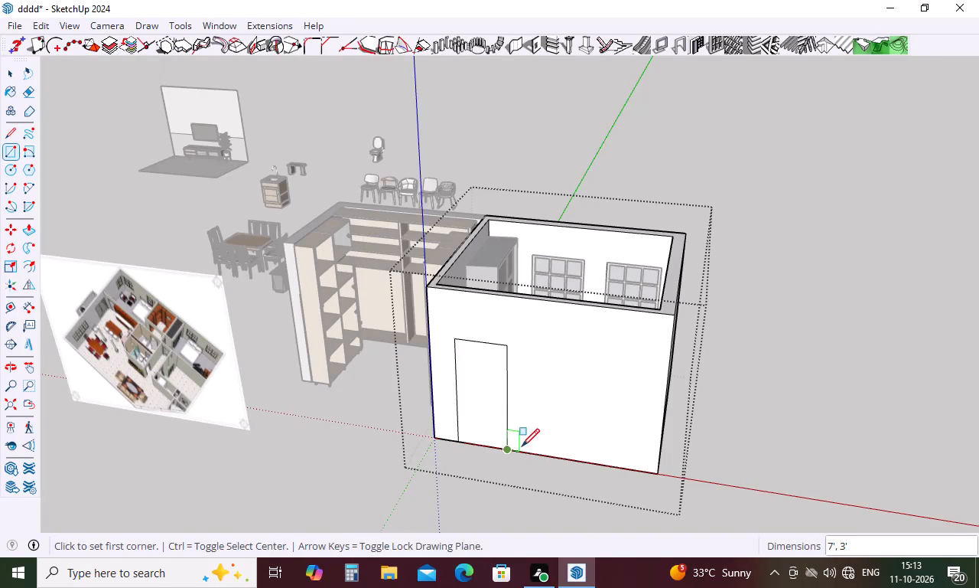
Erase the side and top edges of the filled doorway on the front wall's outer face.
key(space)
key(e)
click(508, 394)
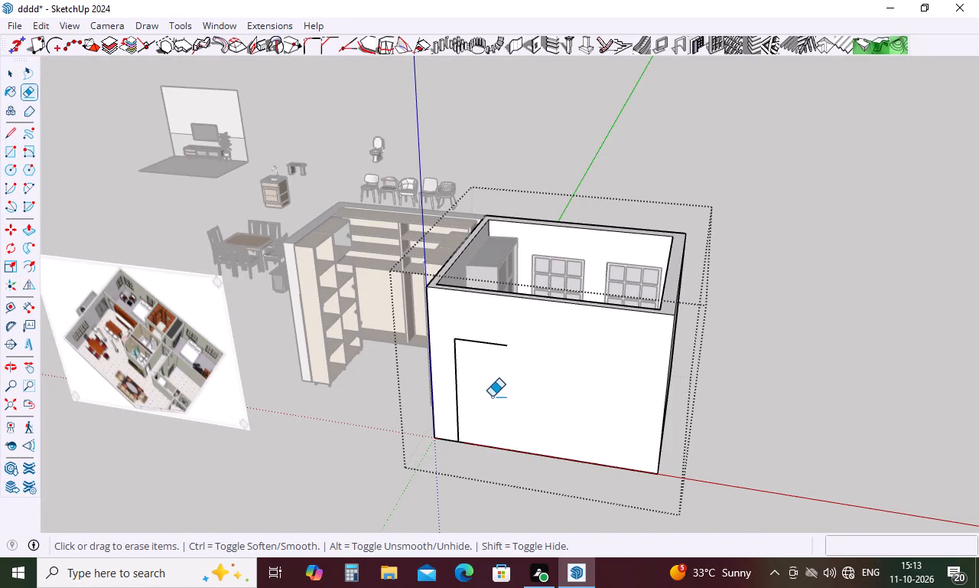
drag(463, 371, 452, 374)
drag(474, 346, 470, 358)
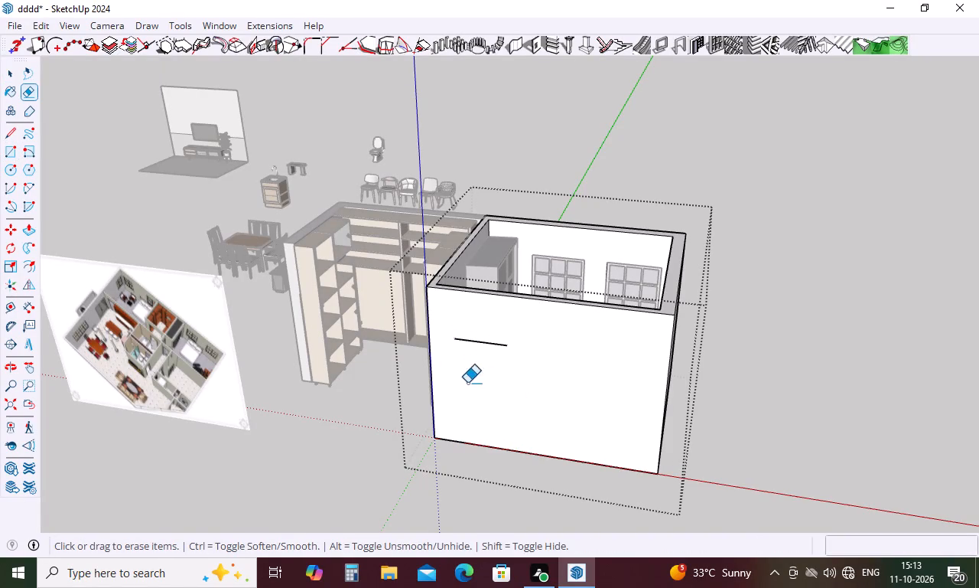
drag(483, 342, 483, 358)
Draw a 7' by 3' rectangle across the doorway outline on the front wall's inner face, down to the floor.
middle_drag(595, 372, 511, 451)
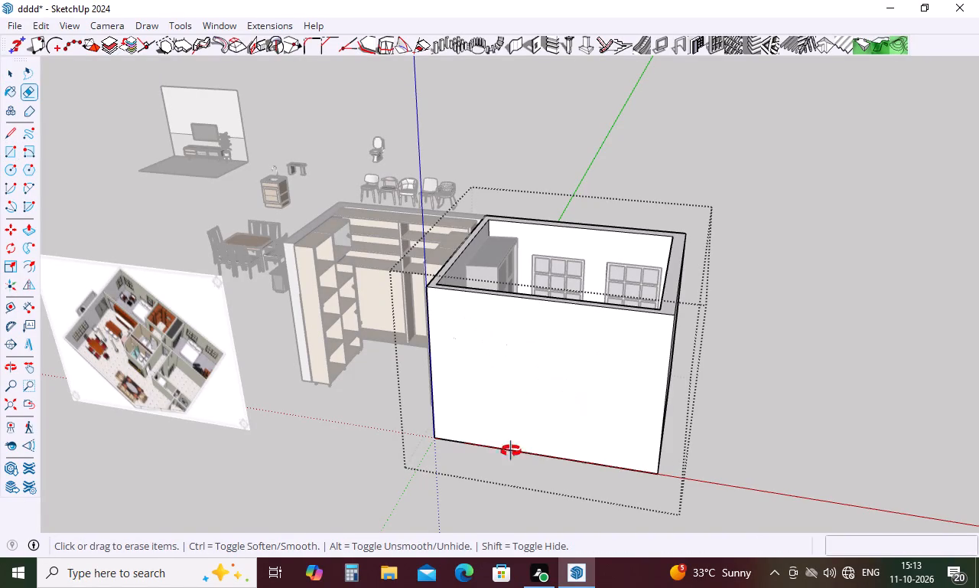
middle_drag(511, 451, 83, 478)
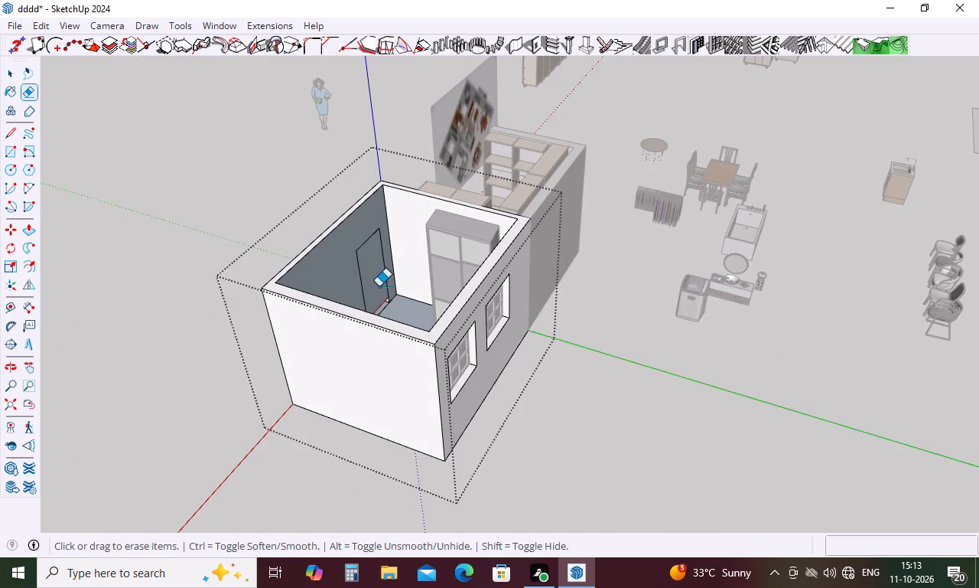
scroll(395, 263, up, 15)
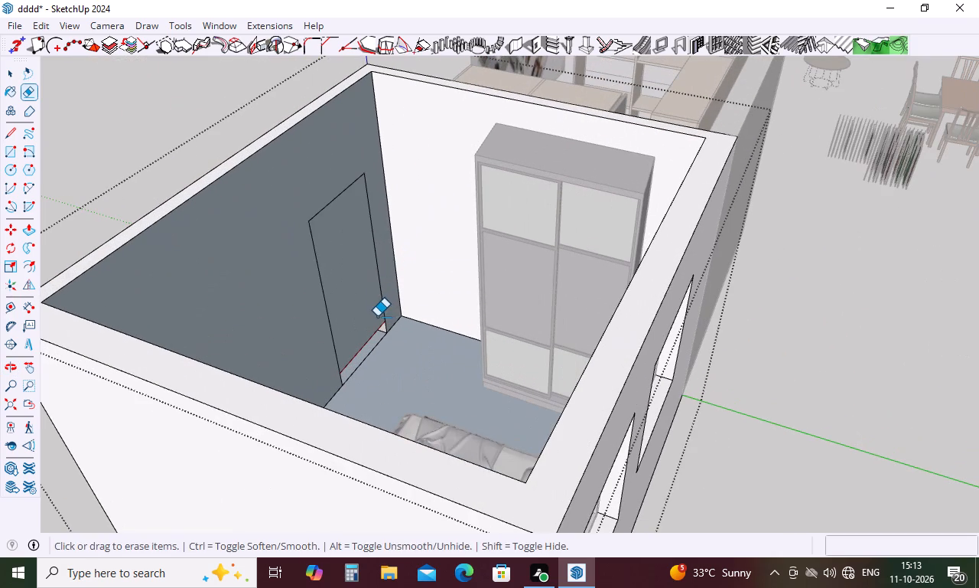
key(Escape)
key(r)
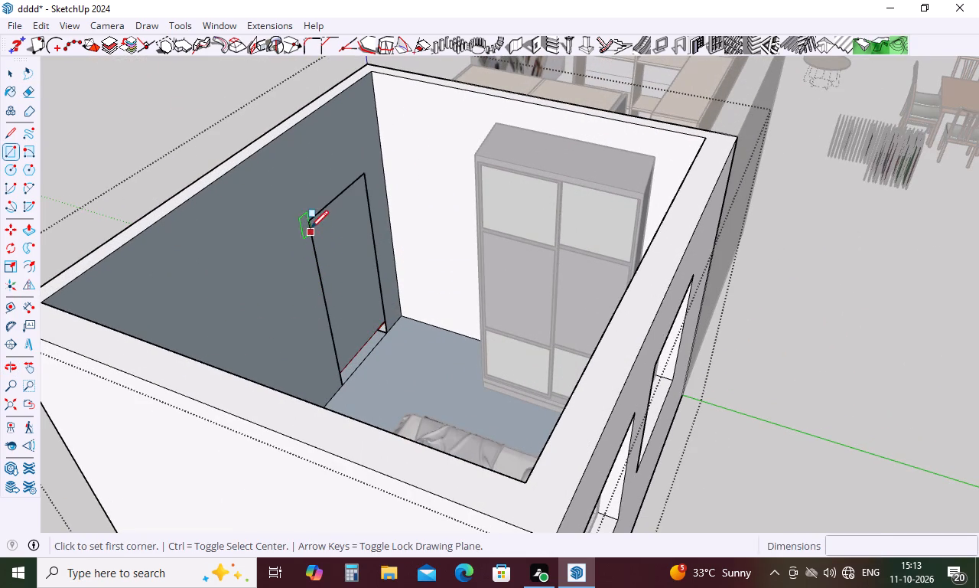
drag(310, 227, 316, 235)
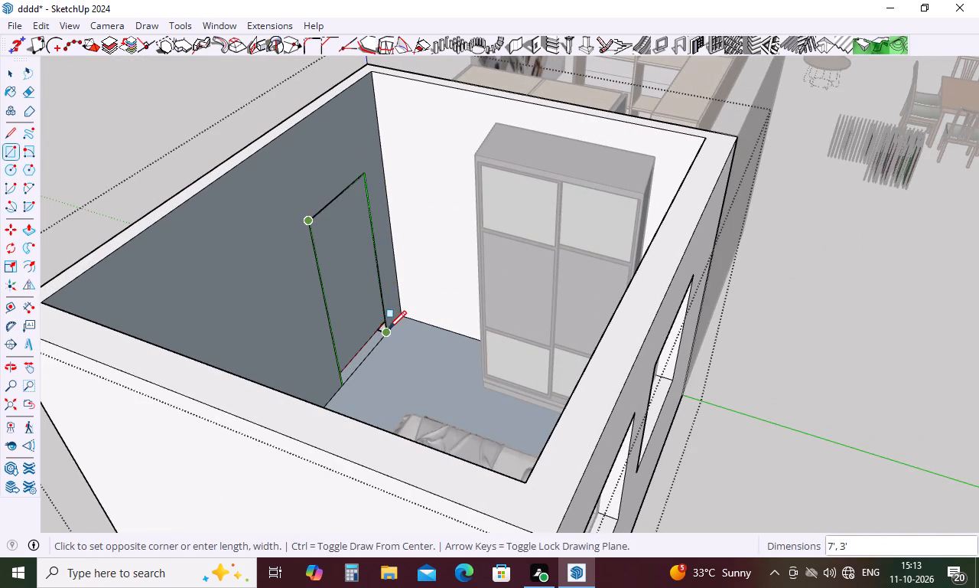
click(389, 328)
Erase the side and top edges of the filled doorway on the front wall's inner face.
key(space)
key(e)
drag(326, 291, 324, 292)
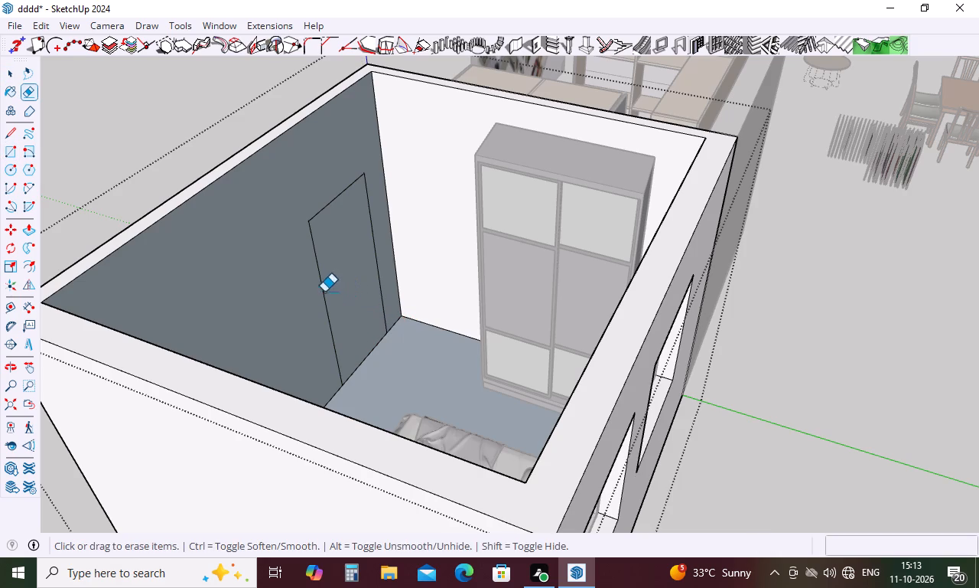
drag(324, 292, 317, 301)
drag(384, 247, 371, 260)
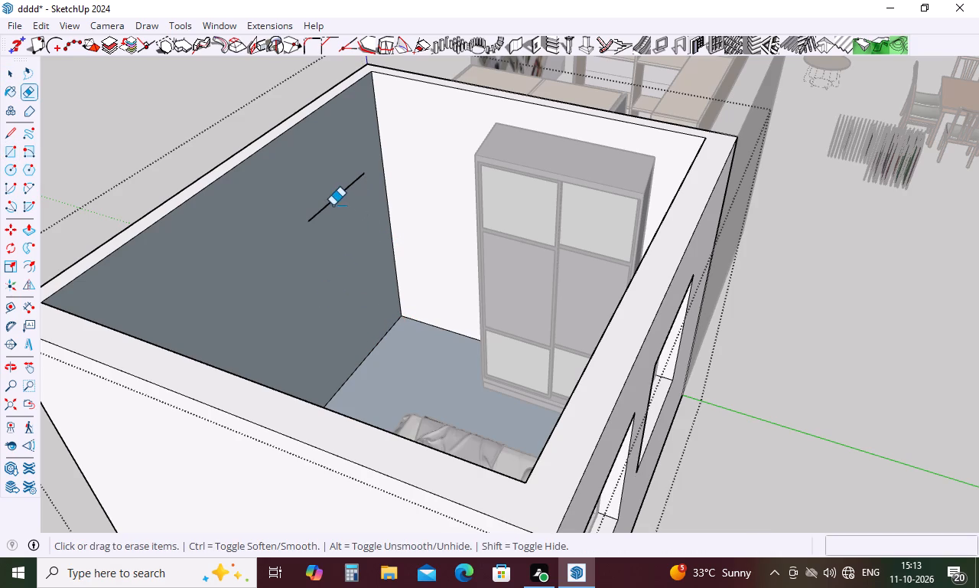
click(333, 205)
drag(334, 179, 340, 199)
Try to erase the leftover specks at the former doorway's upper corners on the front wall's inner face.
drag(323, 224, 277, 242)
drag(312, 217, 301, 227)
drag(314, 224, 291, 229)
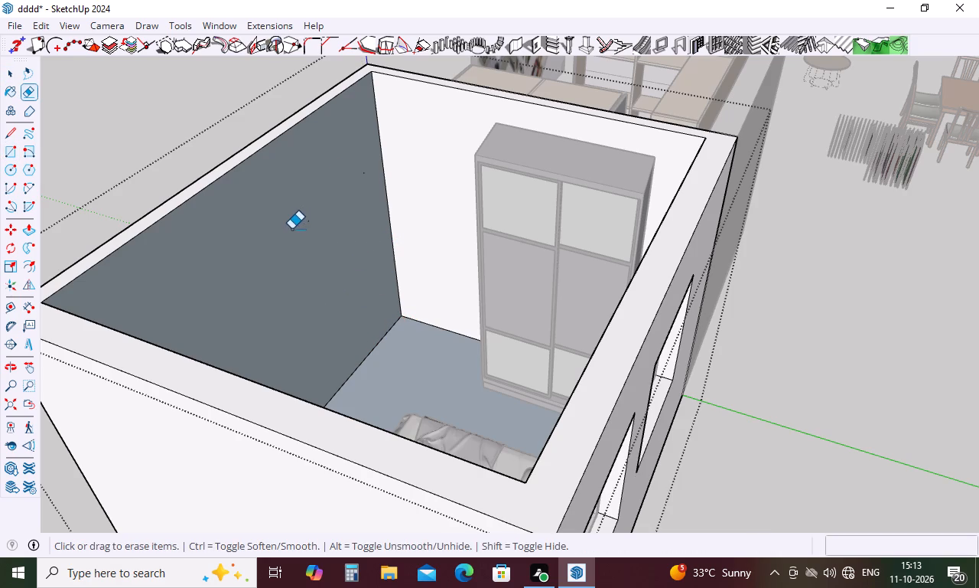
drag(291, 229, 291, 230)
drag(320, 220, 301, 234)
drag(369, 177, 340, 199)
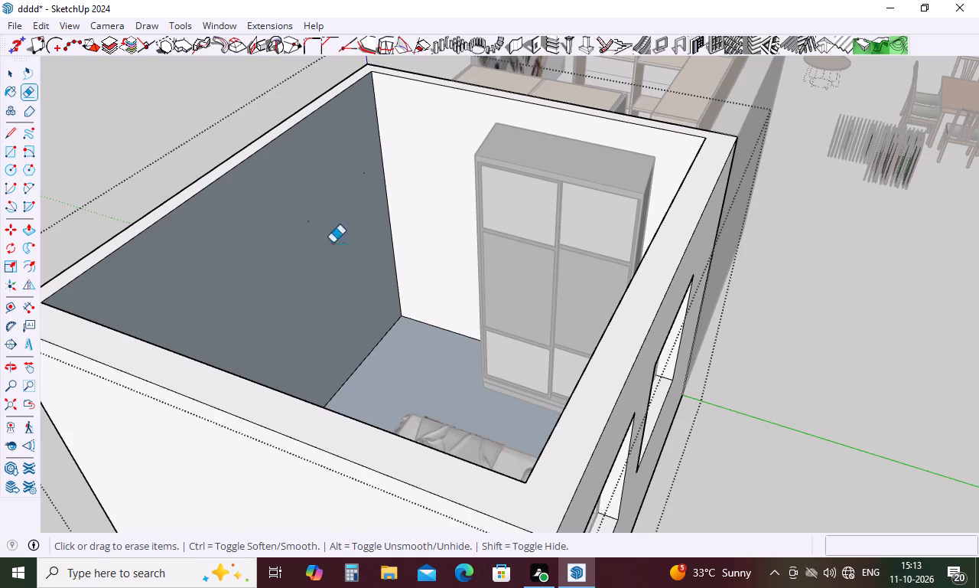
Finish editing the bedroom group and return to the main model with nothing selected.
middle_drag(364, 283, 873, 250)
scroll(690, 355, down, 9)
key(Escape)
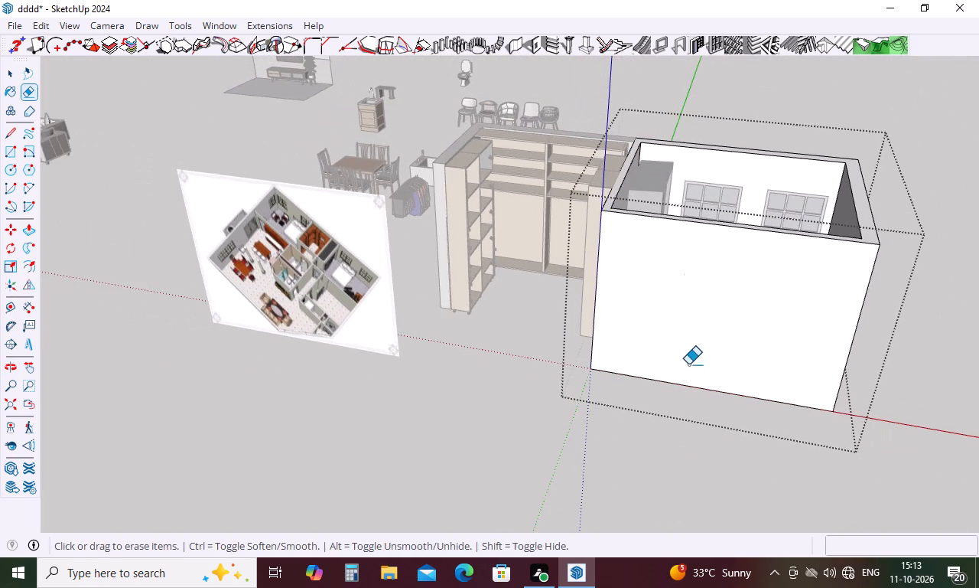
middle_drag(688, 364, 413, 504)
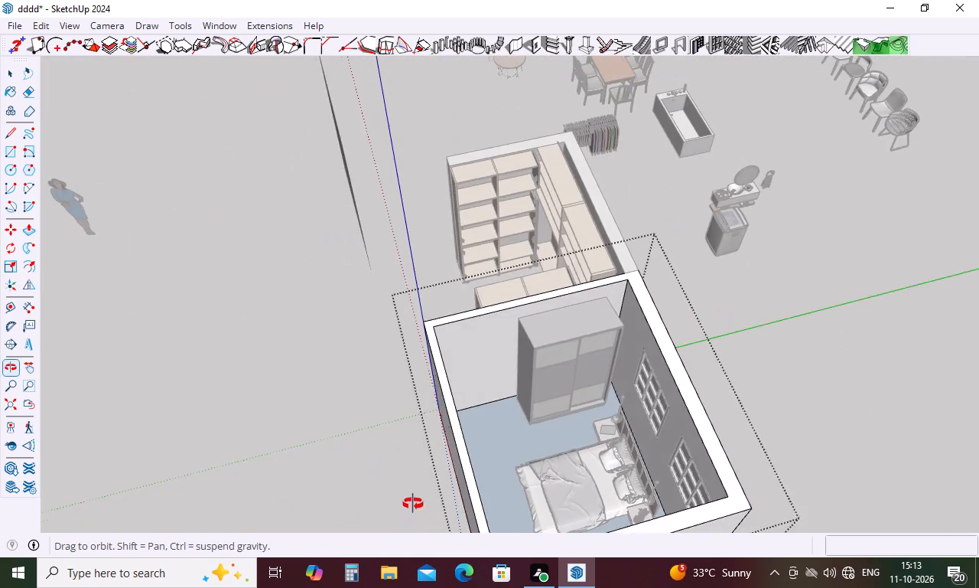
middle_drag(413, 504, 403, 432)
key(space)
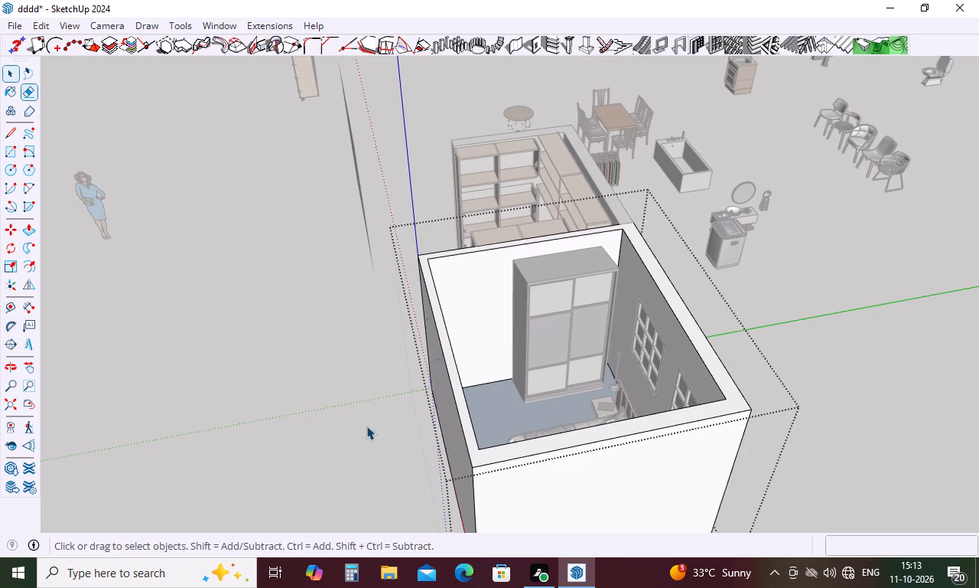
click(362, 433)
Examine the bedroom and the adjoining bookcase room from several sides, including the bookcase room's open front.
middle_drag(557, 456, 436, 456)
scroll(436, 456, down, 1)
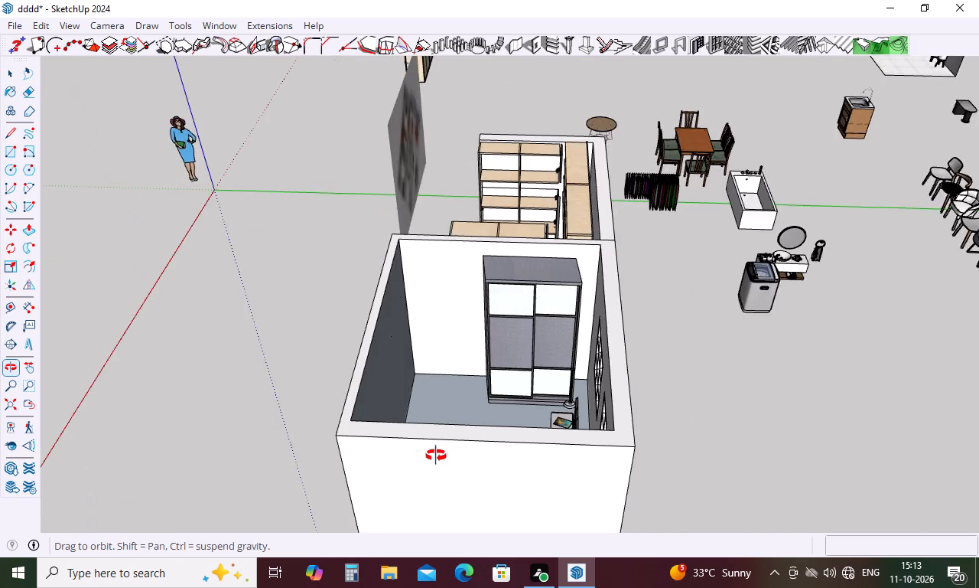
middle_drag(436, 456, 596, 472)
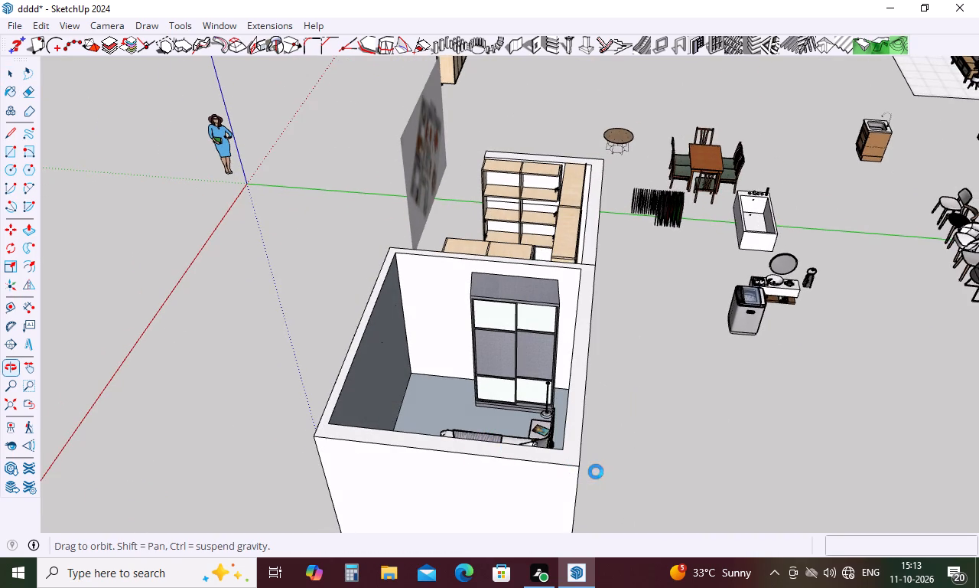
middle_drag(596, 472, 597, 472)
scroll(576, 387, down, 4)
middle_drag(538, 421, 476, 530)
scroll(472, 403, down, 5)
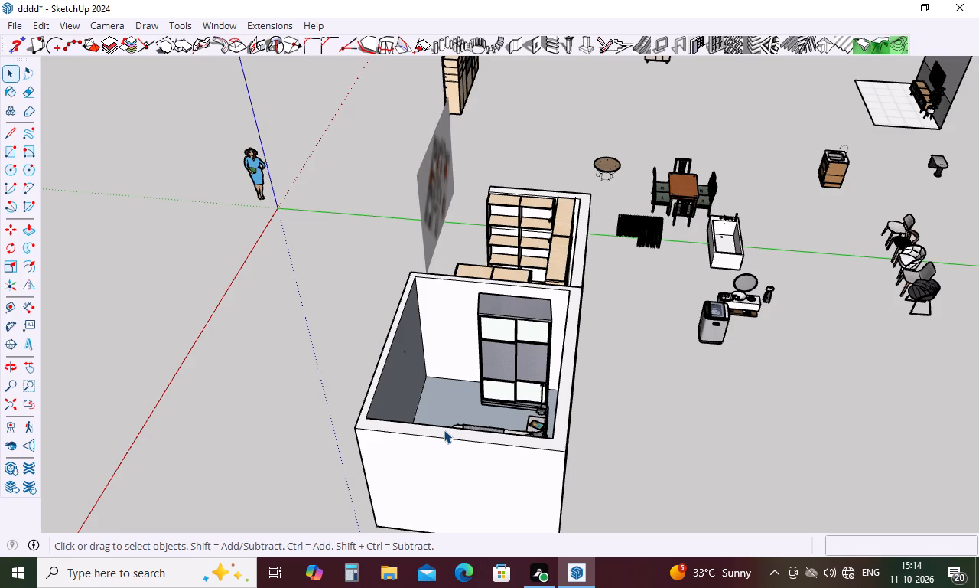
middle_drag(476, 381, 714, 399)
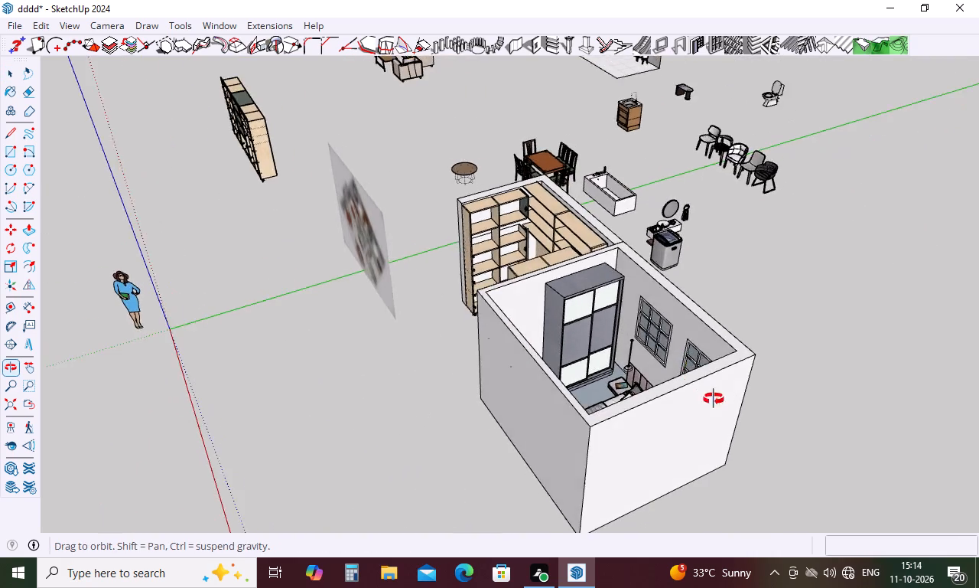
middle_drag(714, 399, 753, 467)
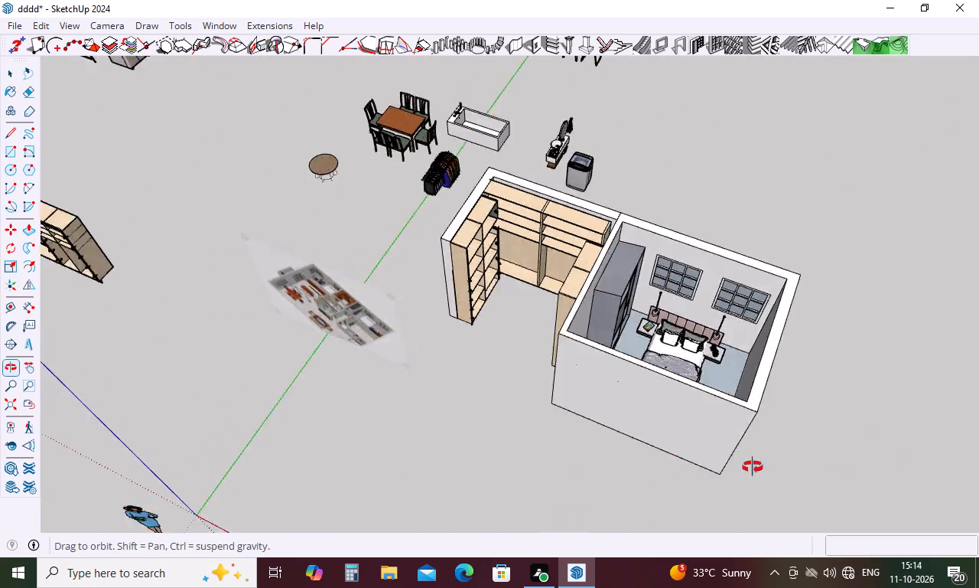
middle_drag(753, 467, 506, 408)
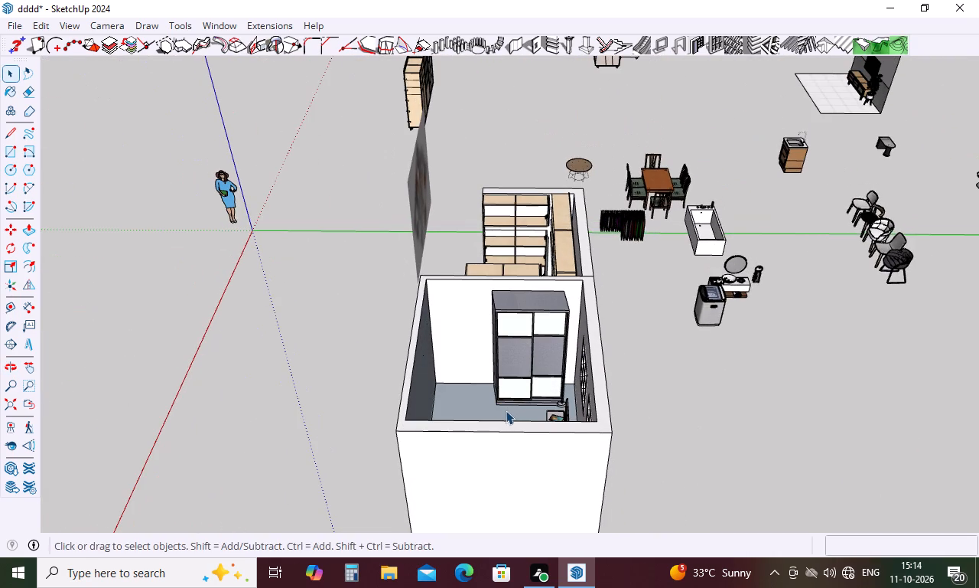
key(Escape)
key(t)
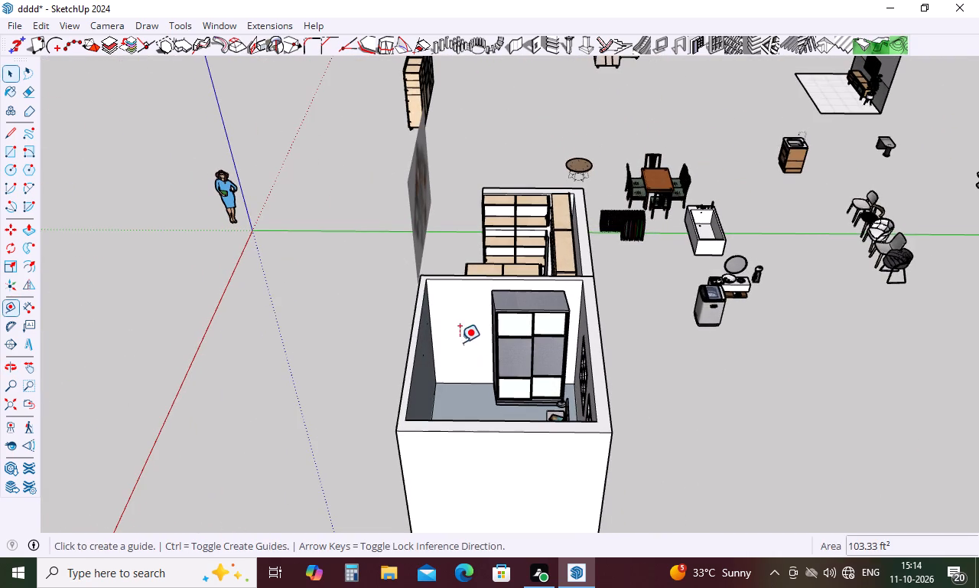
scroll(433, 310, up, 13)
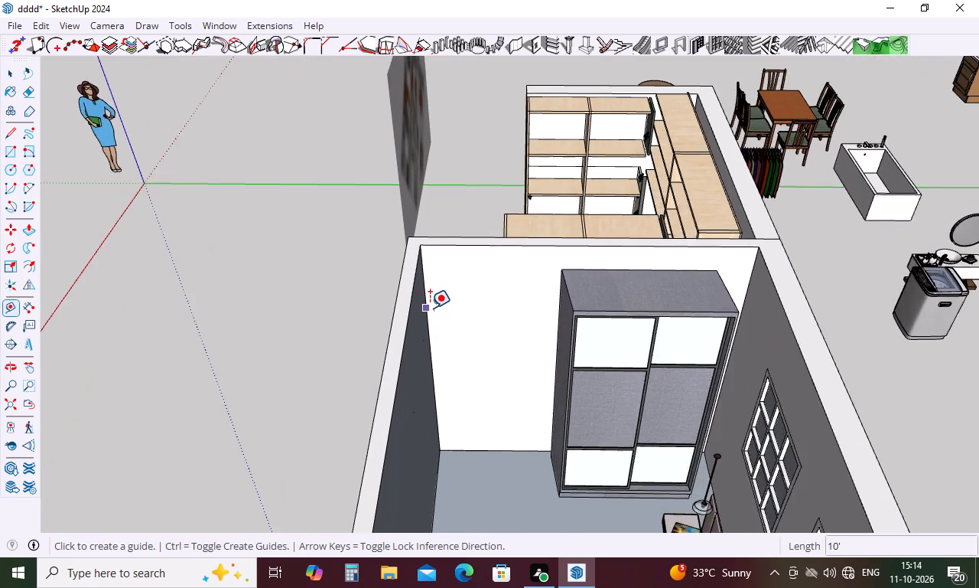
scroll(430, 308, up, 5)
middle_drag(447, 304, 498, 518)
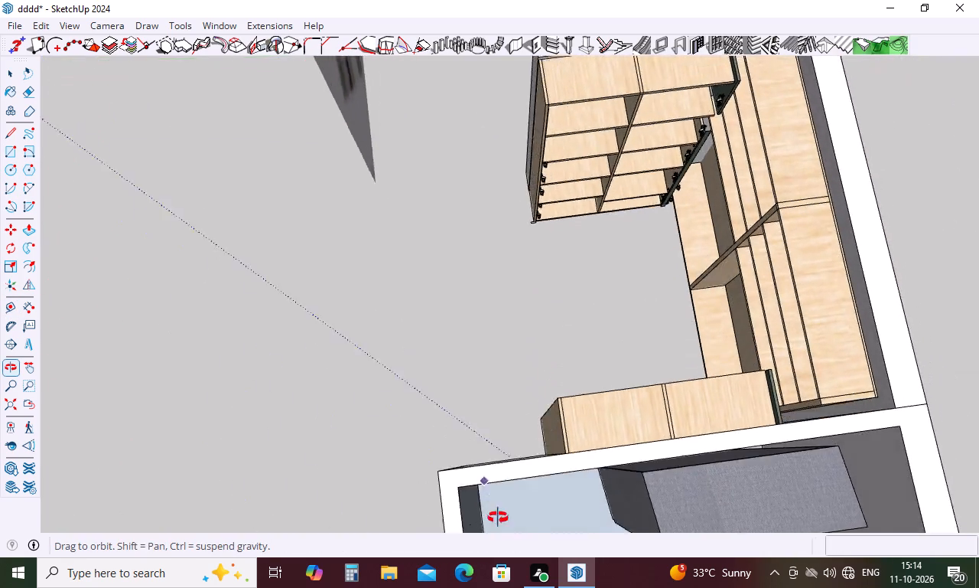
middle_drag(498, 518, 912, 397)
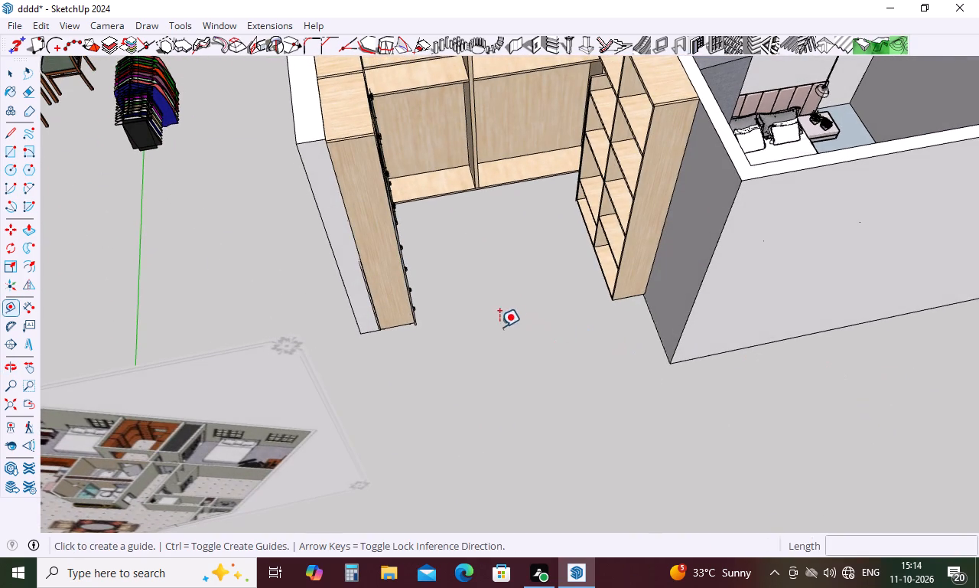
key(Escape)
scroll(395, 298, up, 9)
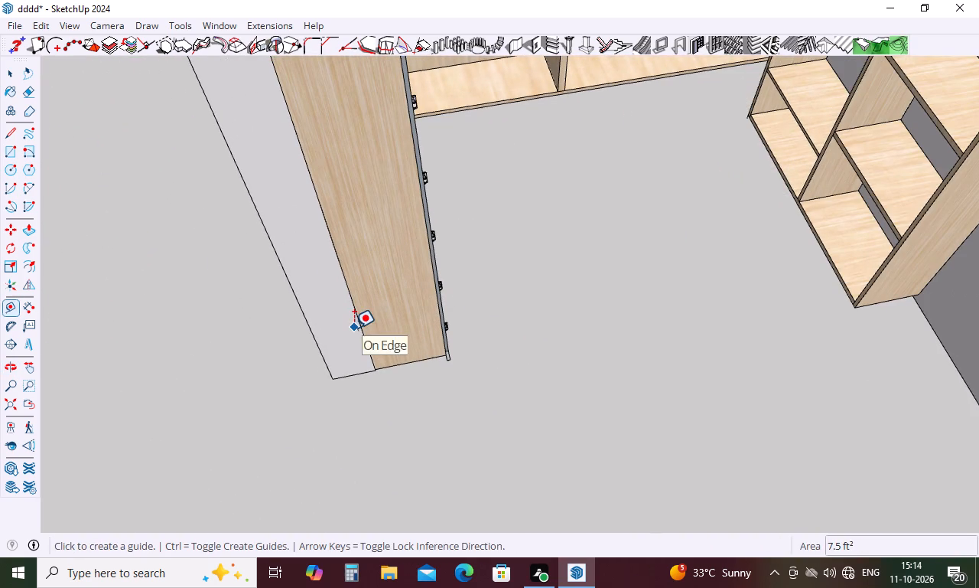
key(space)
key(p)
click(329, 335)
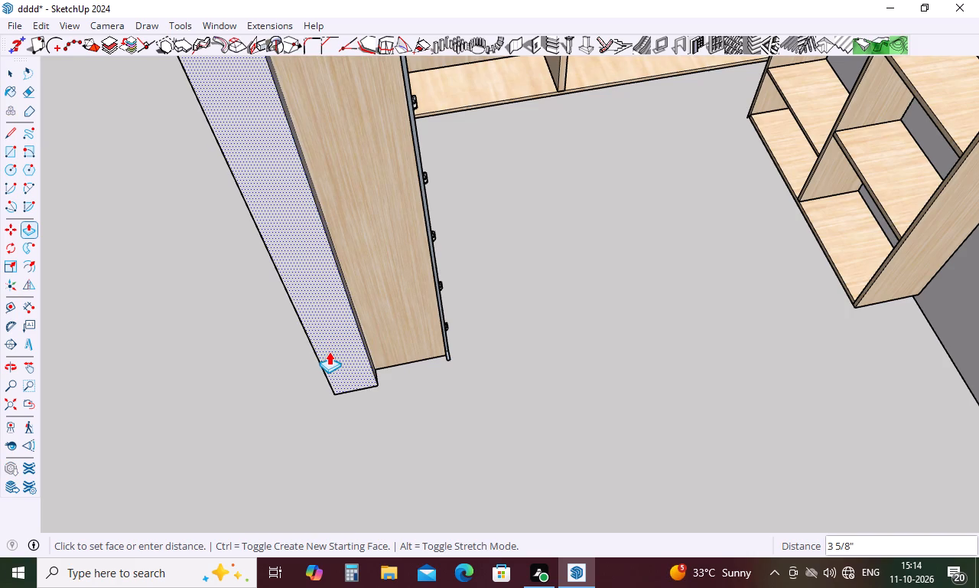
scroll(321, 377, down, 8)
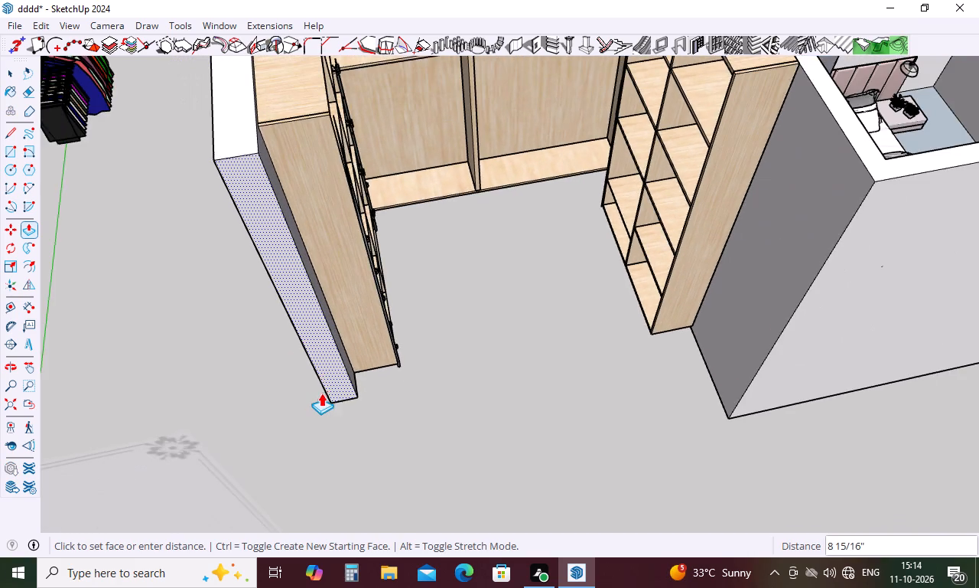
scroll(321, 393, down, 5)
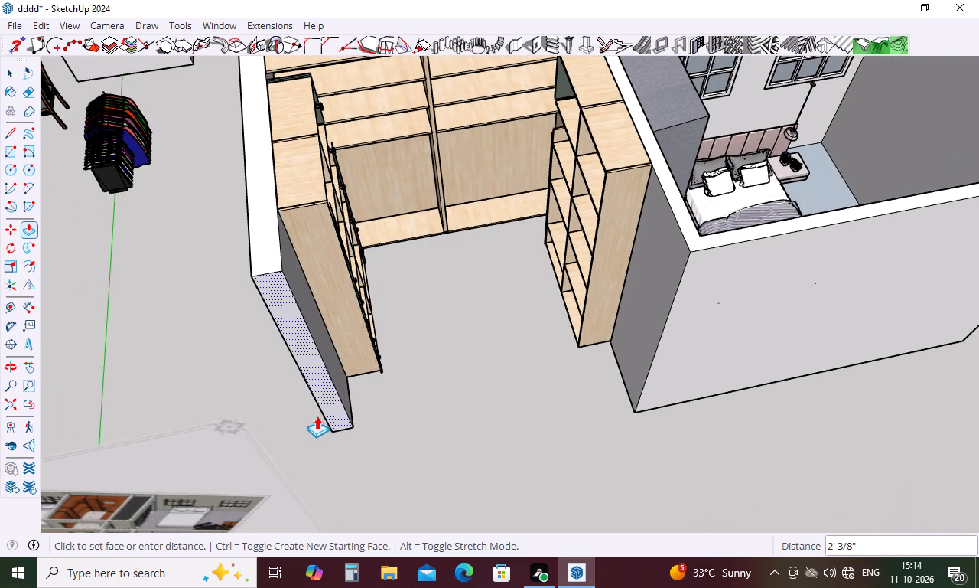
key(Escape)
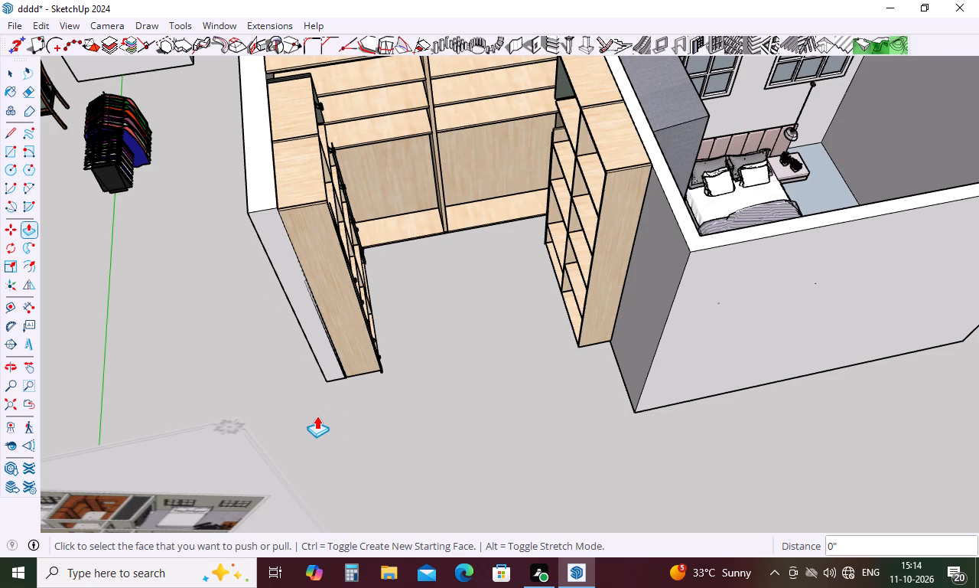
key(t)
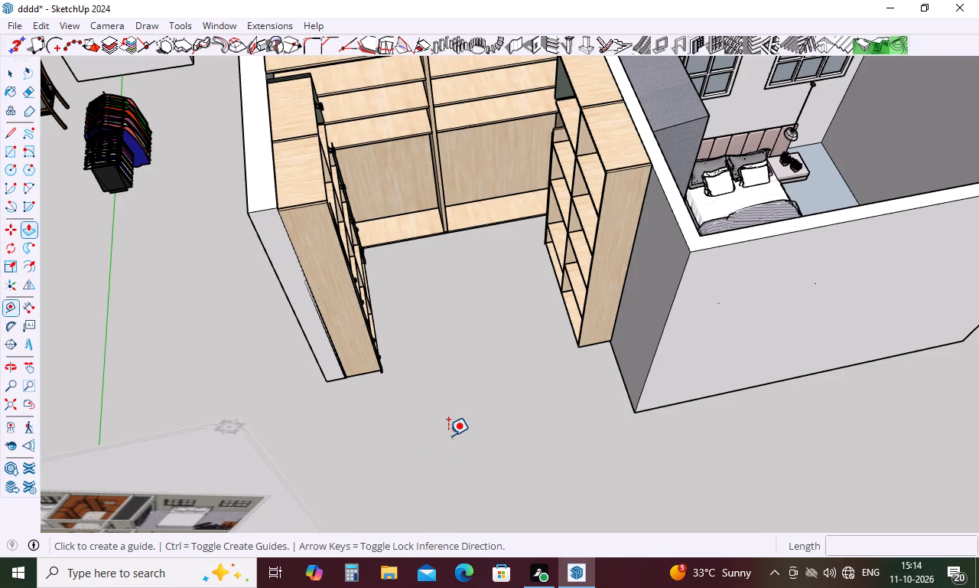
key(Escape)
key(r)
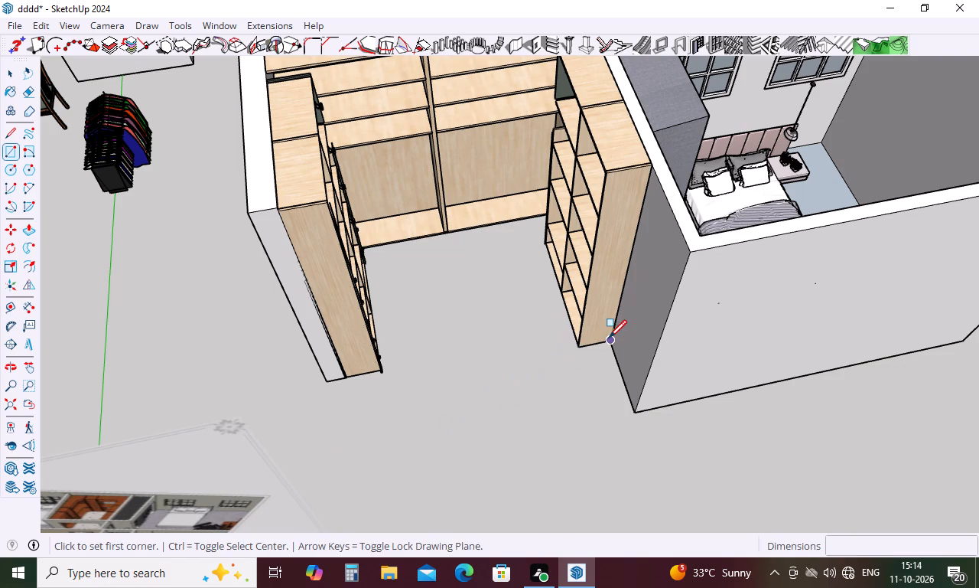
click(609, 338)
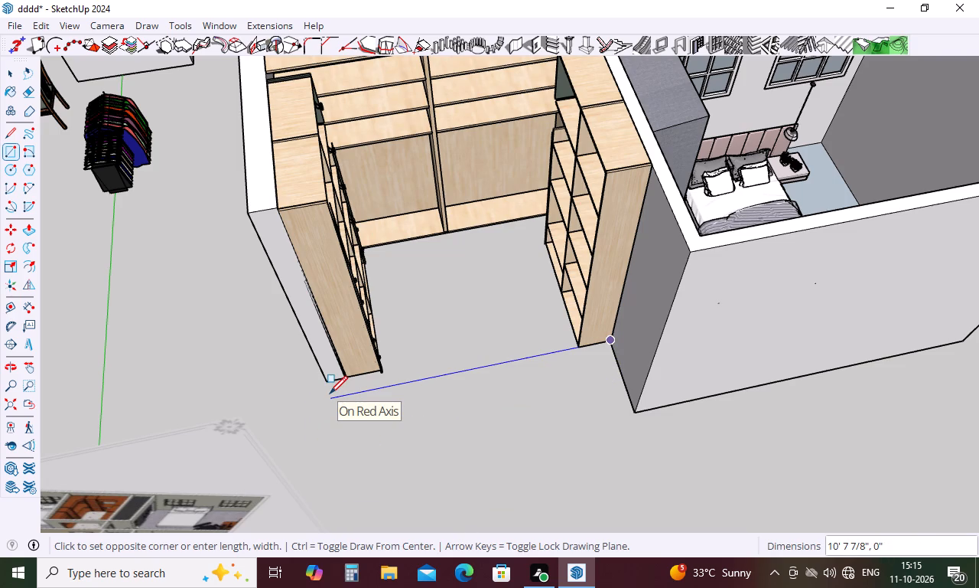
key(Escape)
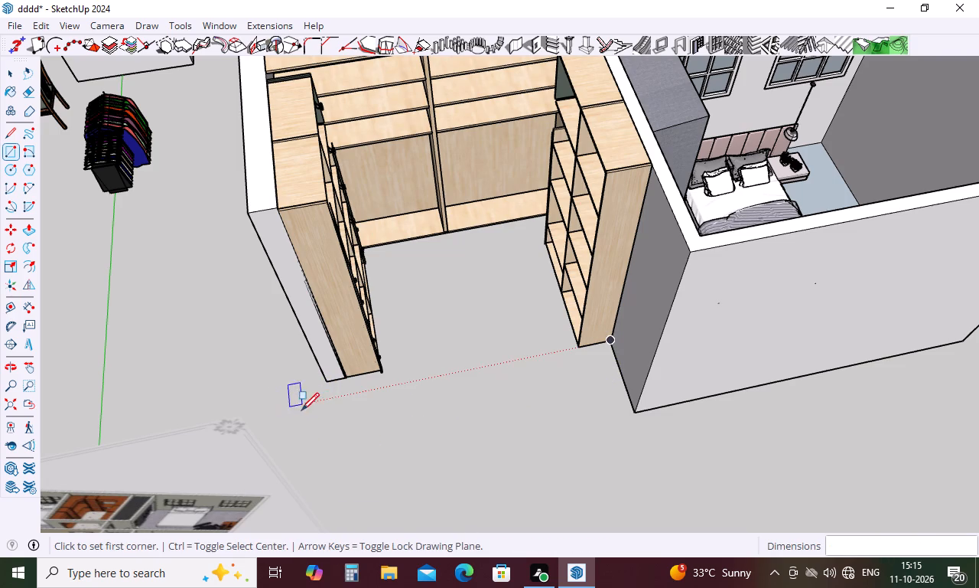
Draw a 2' by 5" rectangle at floor level in front of the bookcase beside the bedroom's side wall.
click(607, 341)
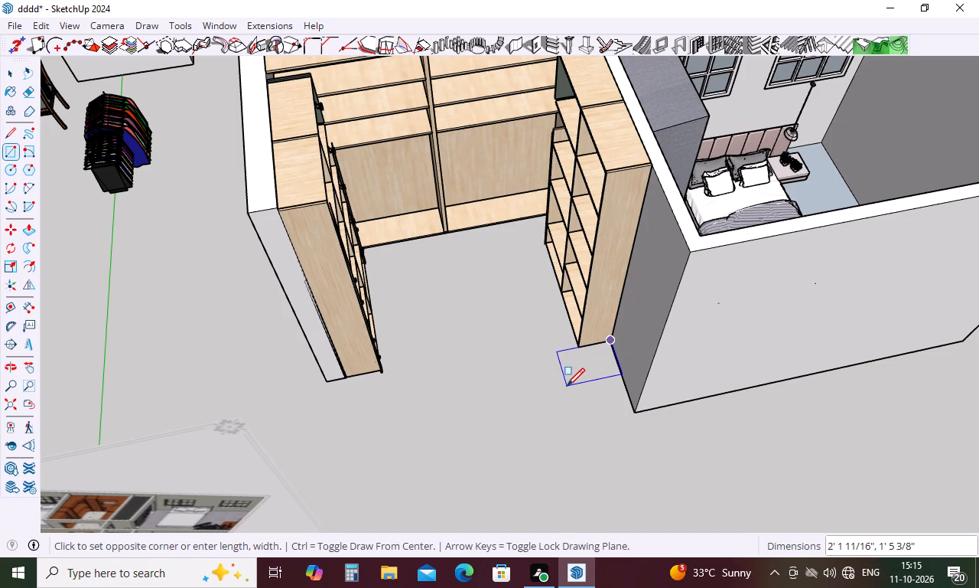
text(2')
text(,5)
key(Return)
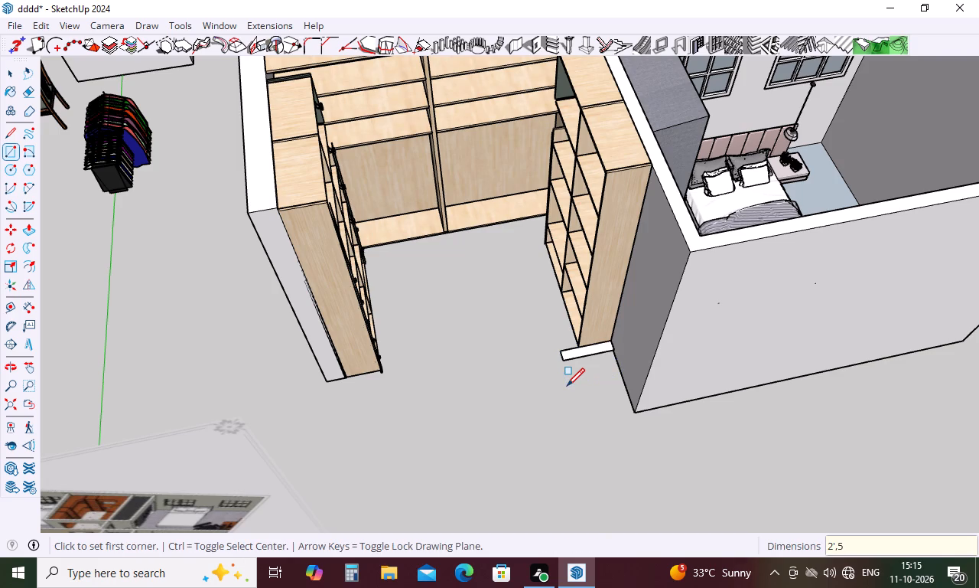
key(Escape)
Push/Pull the small floor rectangle up about 9' 10" to the height of the adjoining bedroom wall.
key(p)
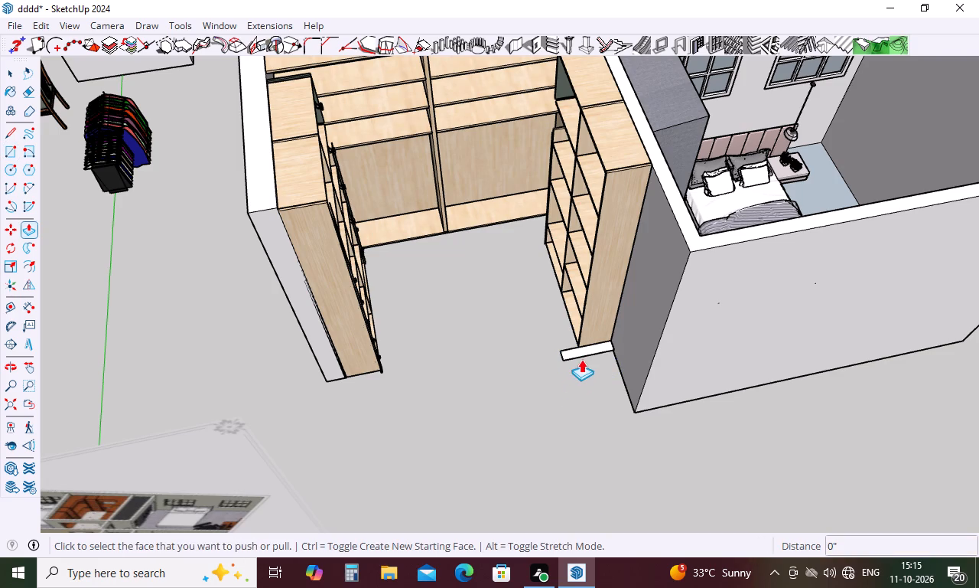
click(584, 352)
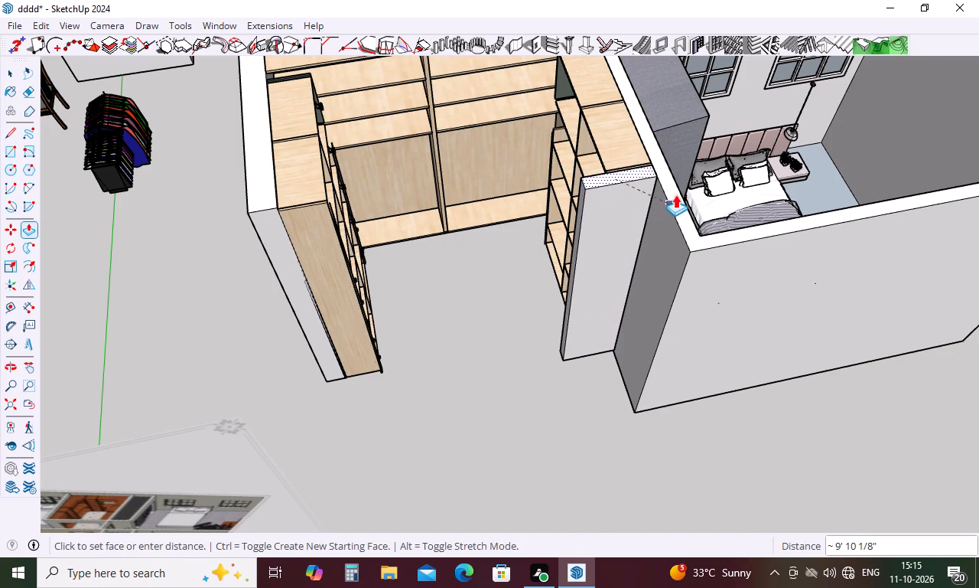
click(681, 187)
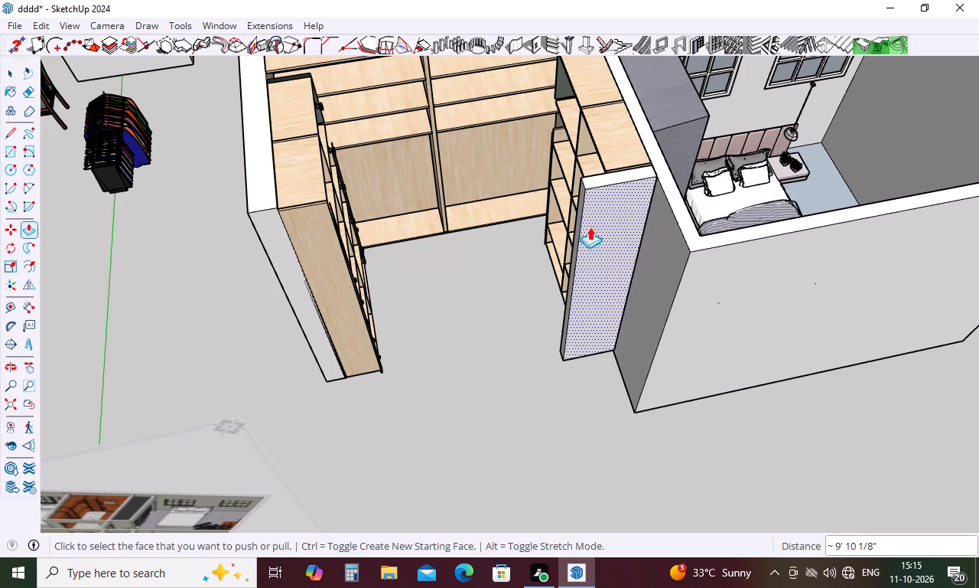
Extend the new wall piece sideways 8' 9" across the bookcase room's opening to the far side wall's outer face.
click(579, 230)
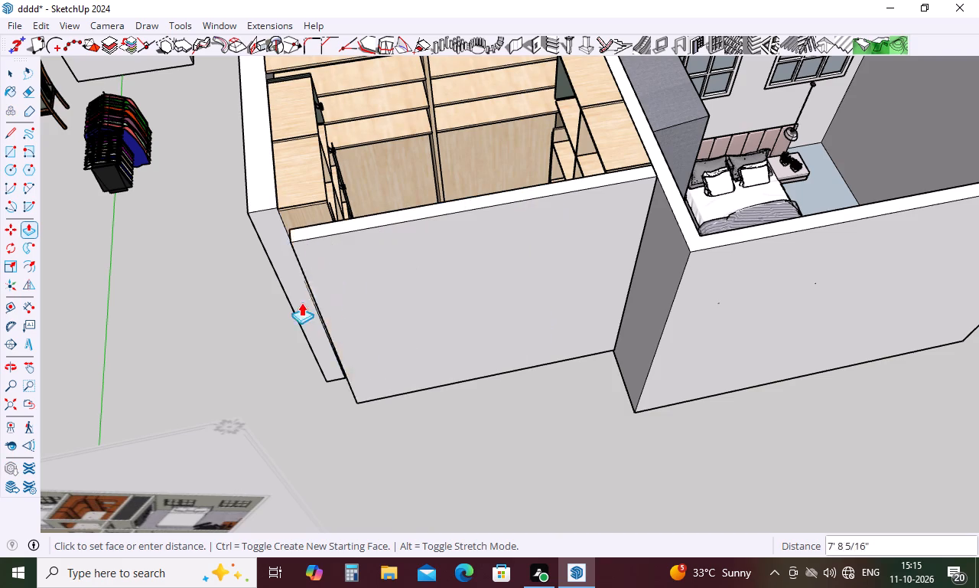
click(246, 189)
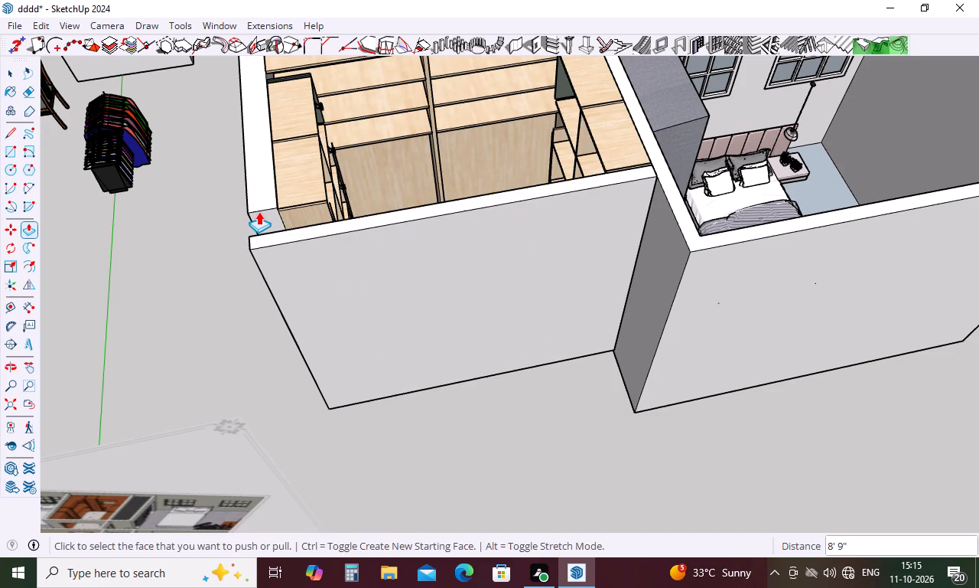
Push/Pull the end face of the bookcase room's far side wall about 9 3/8" to meet the new front wall.
click(260, 217)
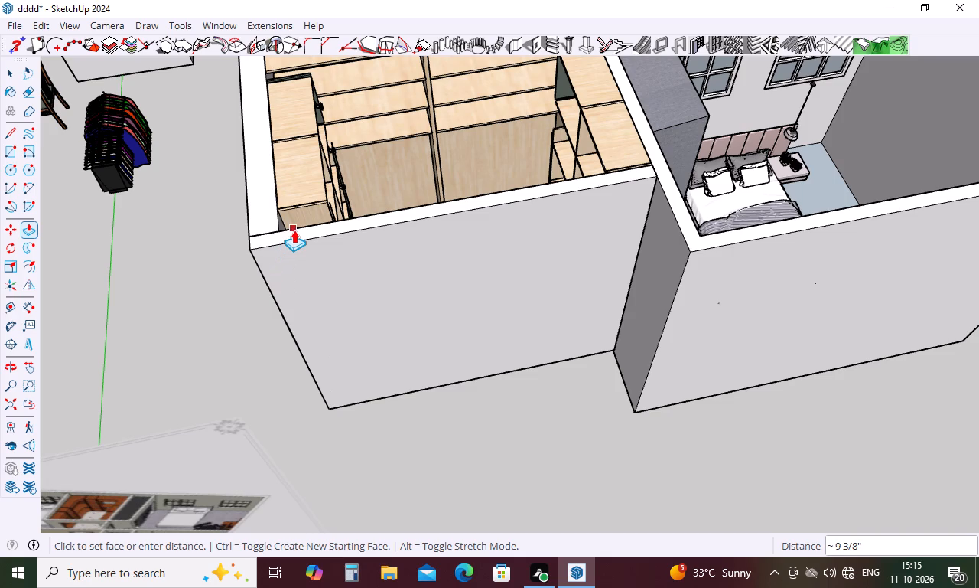
click(294, 230)
key(Escape)
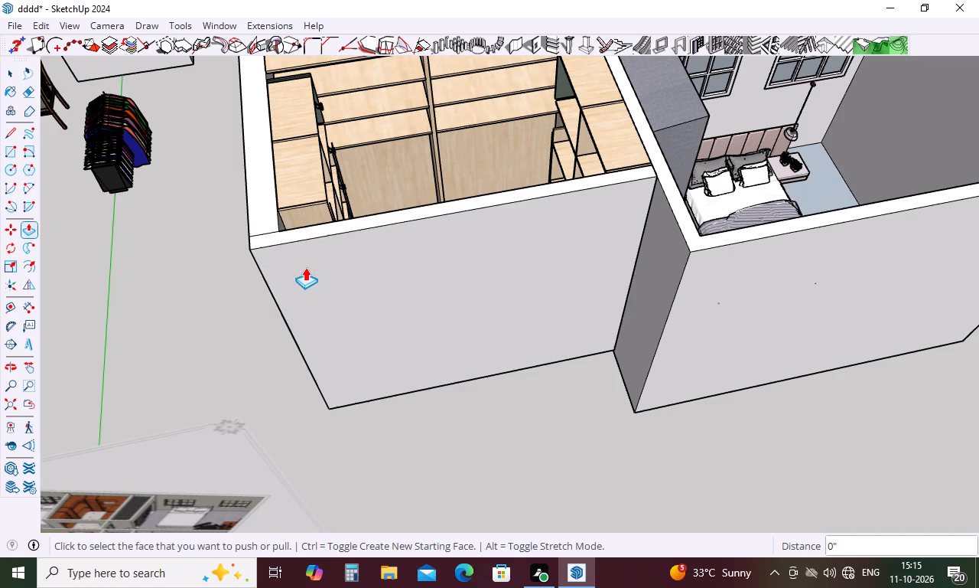
Erase the seam line on the wall tops where the bookcase room's side wall meets the new front wall.
key(e)
scroll(272, 227, up, 7)
drag(262, 236, 262, 244)
scroll(299, 273, down, 4)
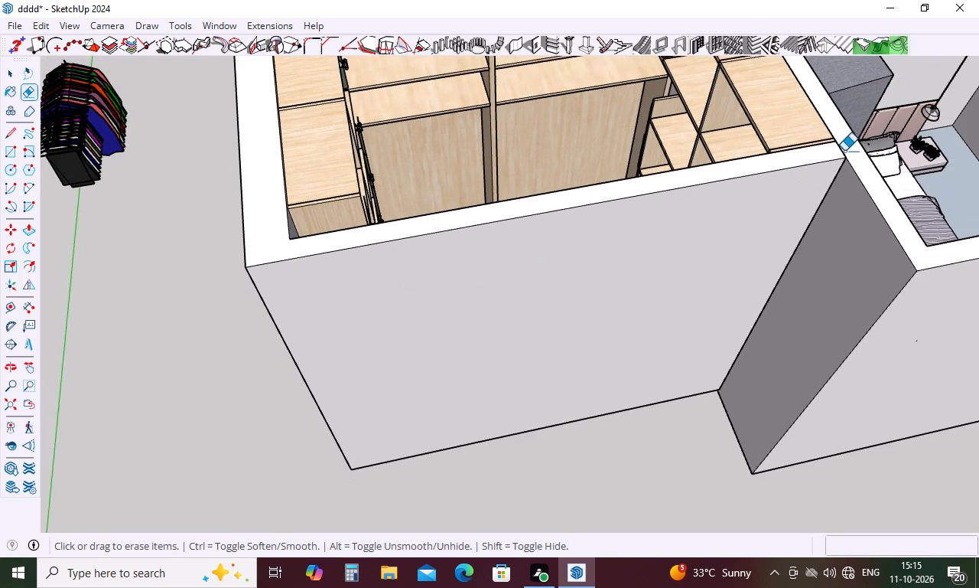
scroll(846, 149, up, 3)
scroll(707, 226, down, 4)
scroll(649, 249, down, 4)
scroll(580, 276, down, 12)
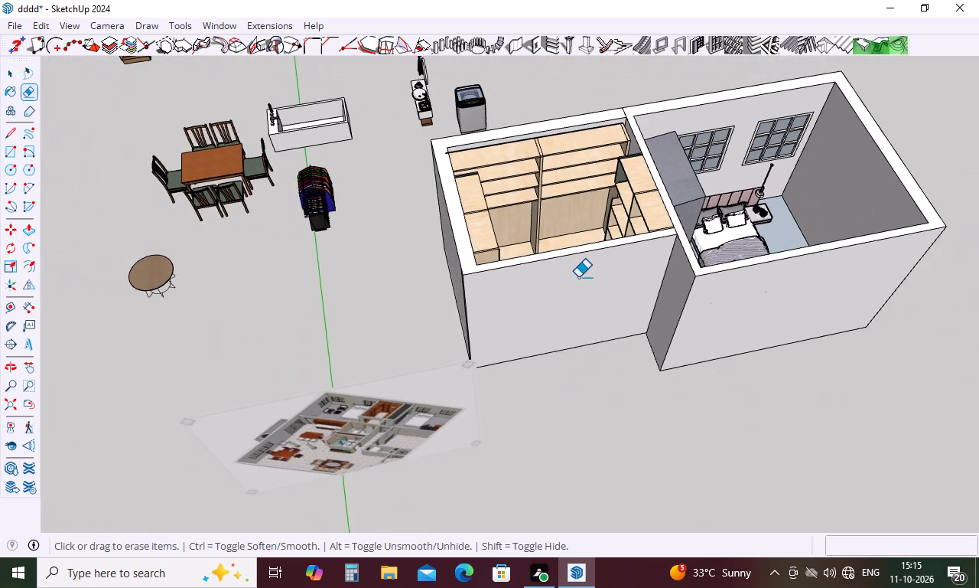
Select all the connected wall geometry of the bookcase room and make it a group.
middle_drag(578, 277, 542, 409)
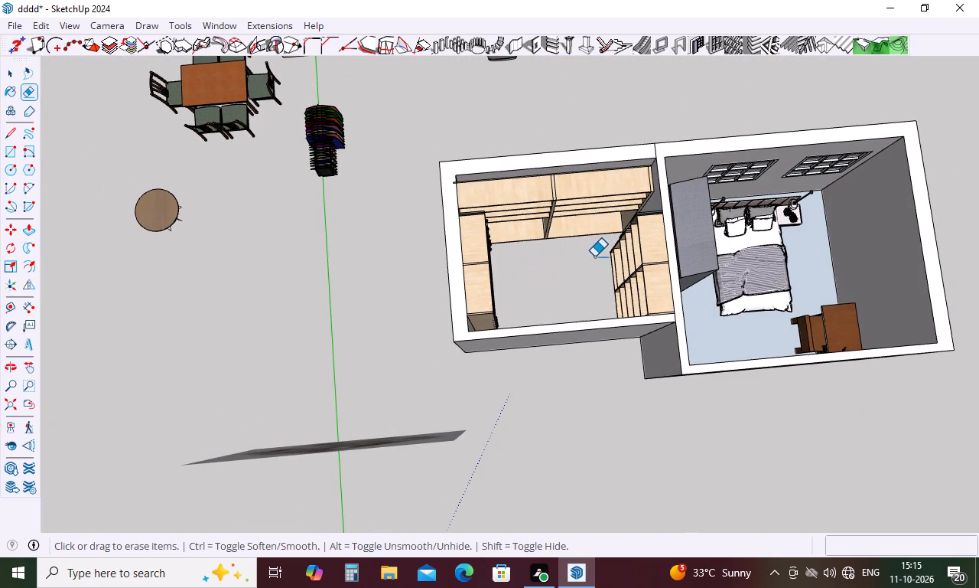
key(space)
triple_click(587, 325)
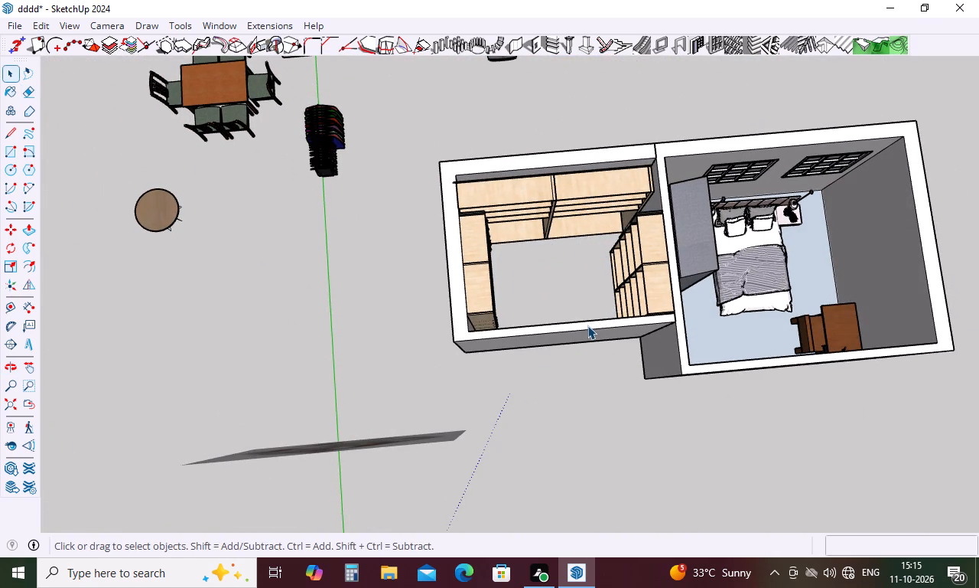
triple_click(587, 325)
right_click(585, 332)
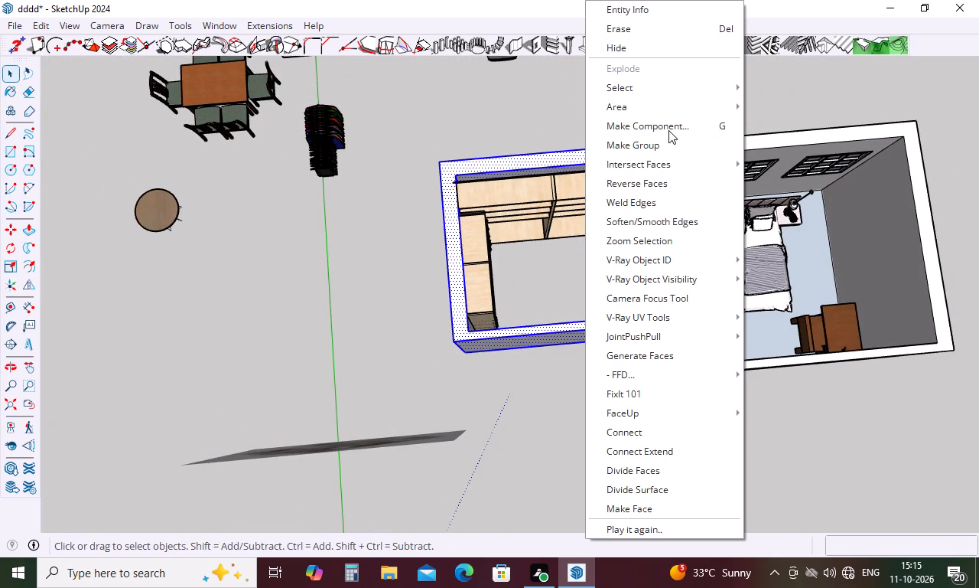
click(656, 149)
click(406, 259)
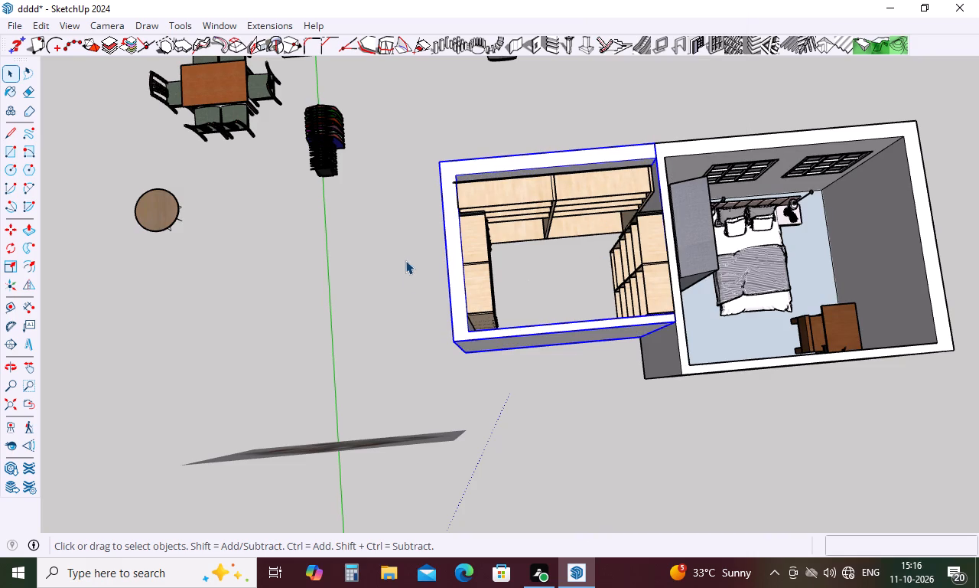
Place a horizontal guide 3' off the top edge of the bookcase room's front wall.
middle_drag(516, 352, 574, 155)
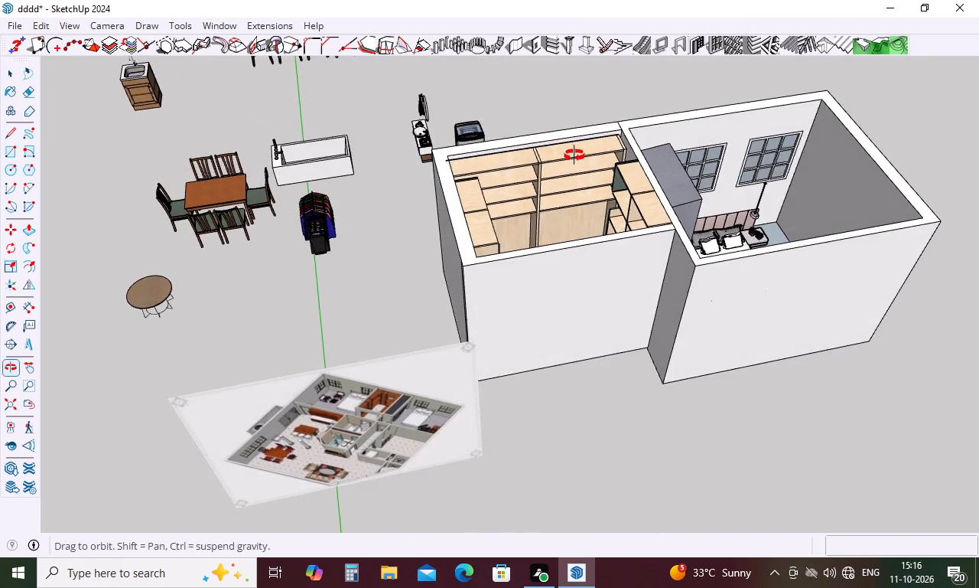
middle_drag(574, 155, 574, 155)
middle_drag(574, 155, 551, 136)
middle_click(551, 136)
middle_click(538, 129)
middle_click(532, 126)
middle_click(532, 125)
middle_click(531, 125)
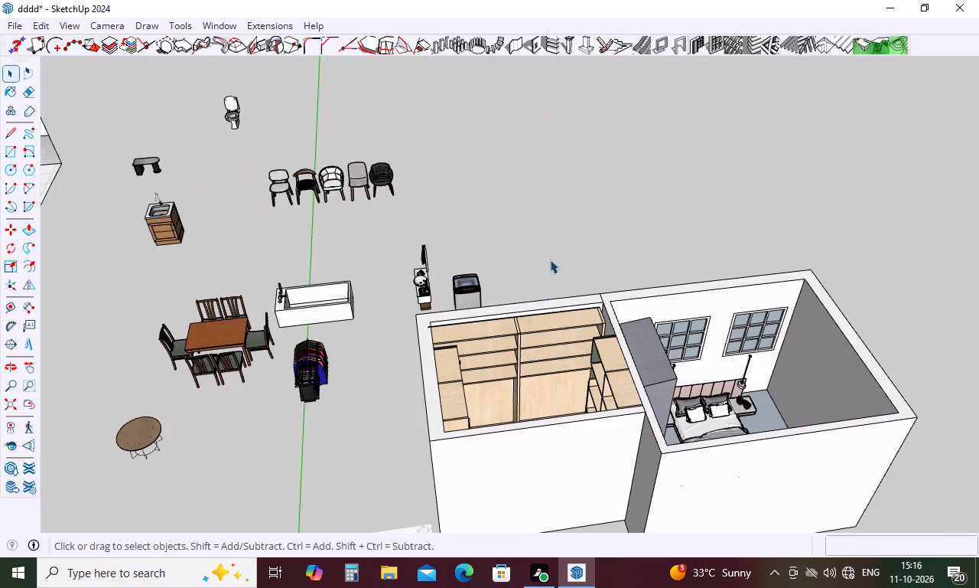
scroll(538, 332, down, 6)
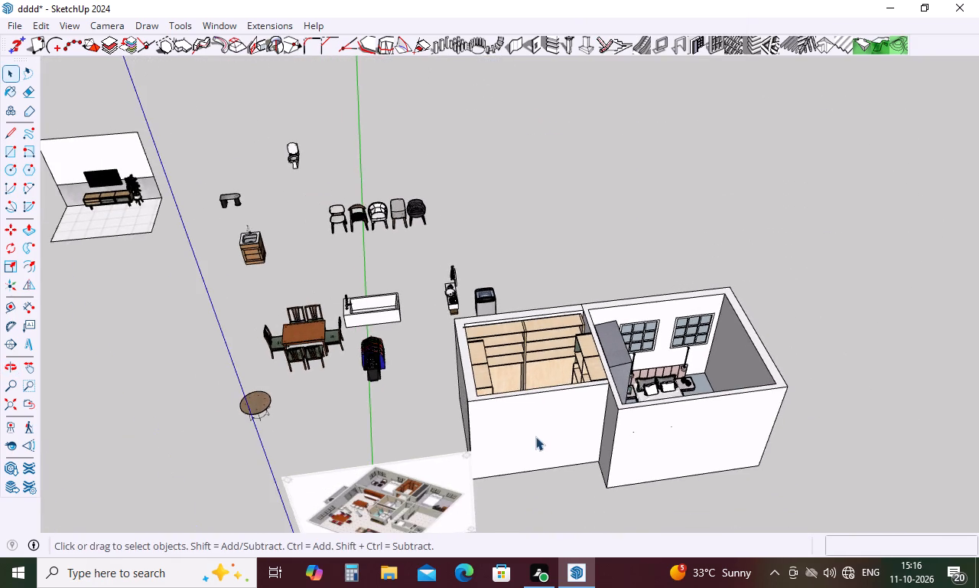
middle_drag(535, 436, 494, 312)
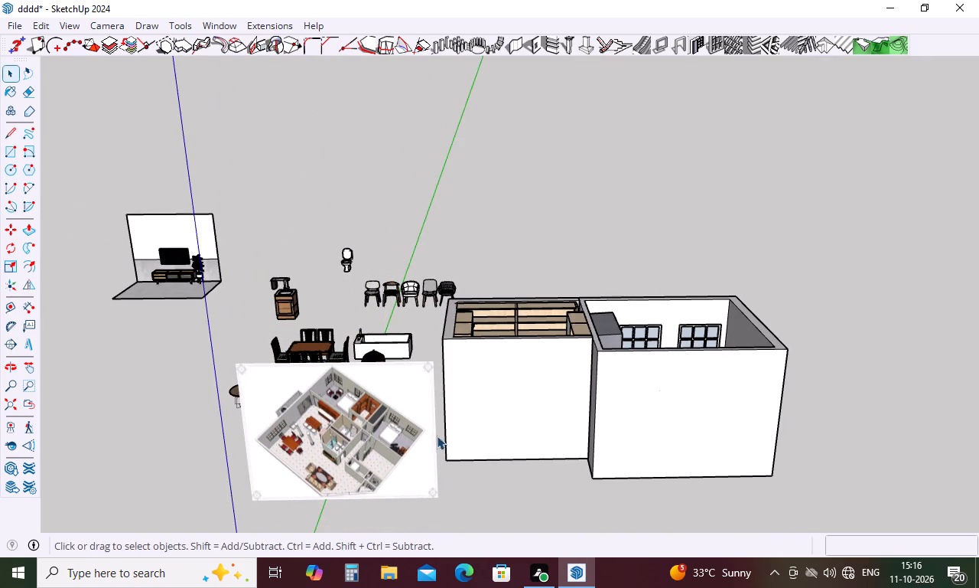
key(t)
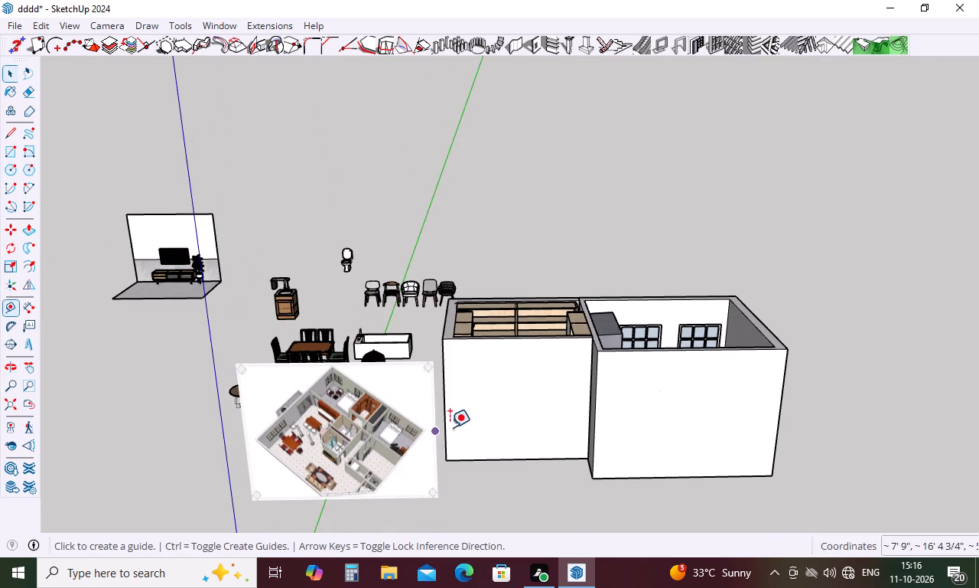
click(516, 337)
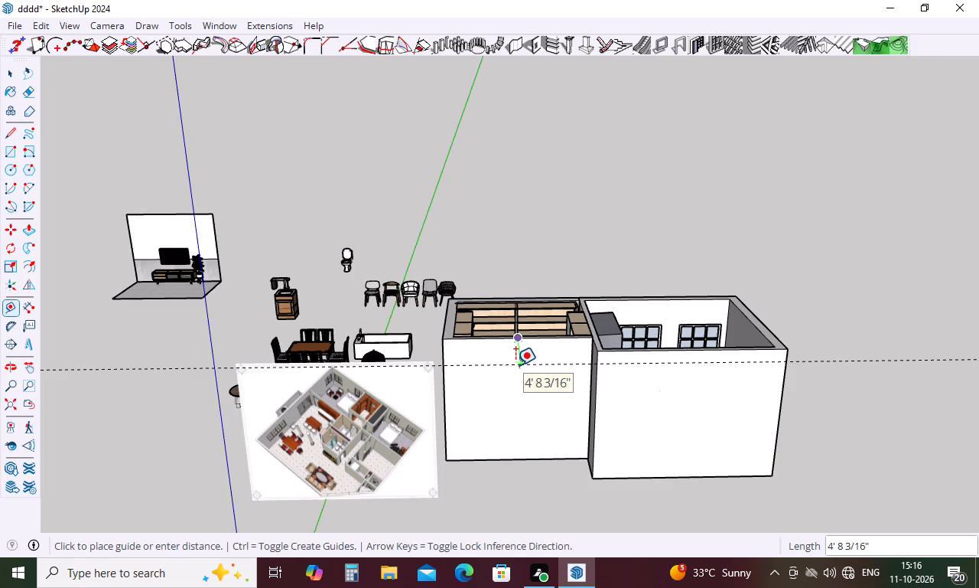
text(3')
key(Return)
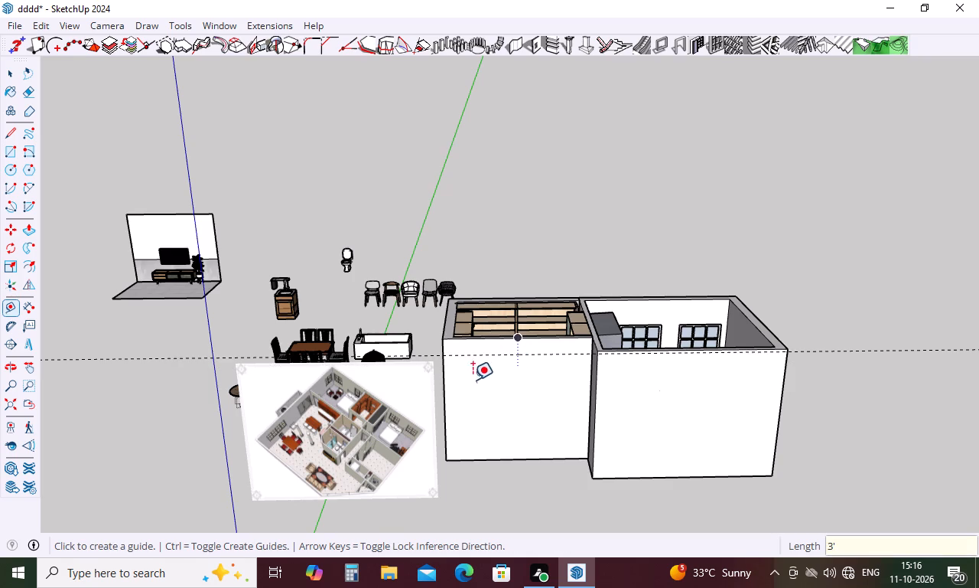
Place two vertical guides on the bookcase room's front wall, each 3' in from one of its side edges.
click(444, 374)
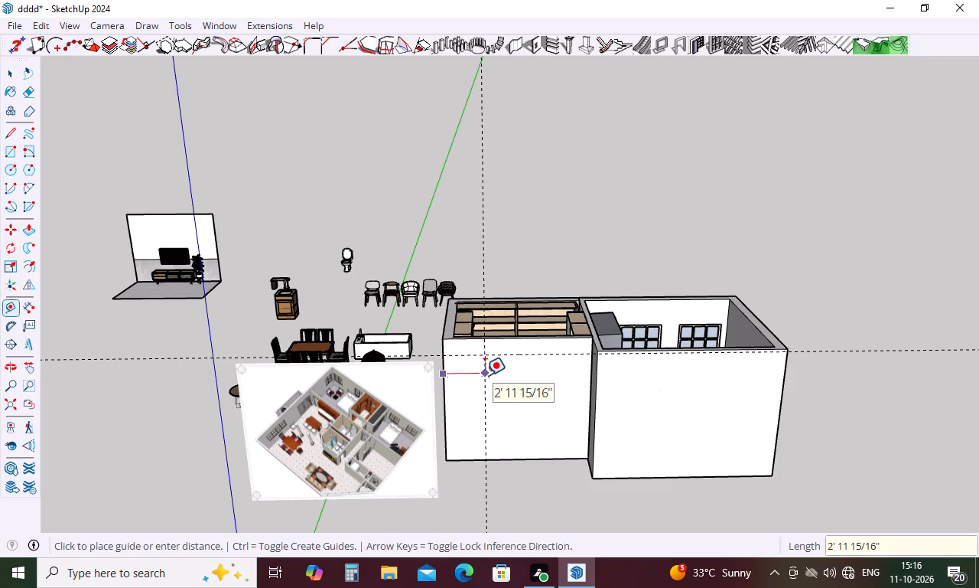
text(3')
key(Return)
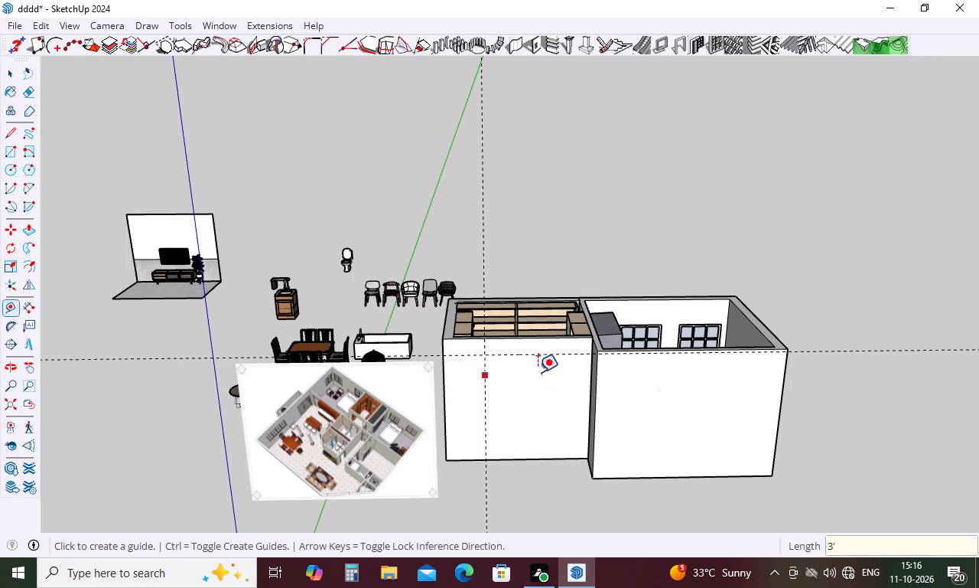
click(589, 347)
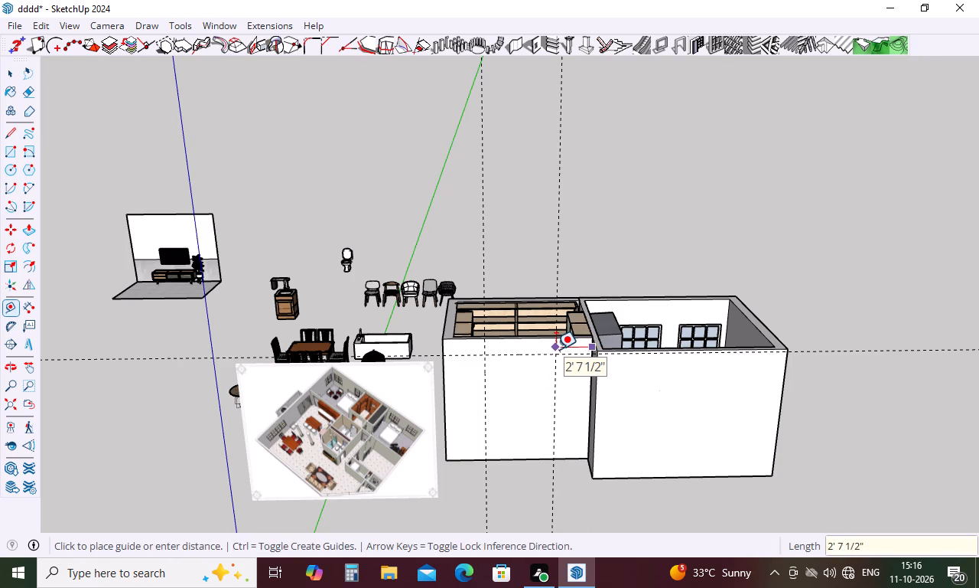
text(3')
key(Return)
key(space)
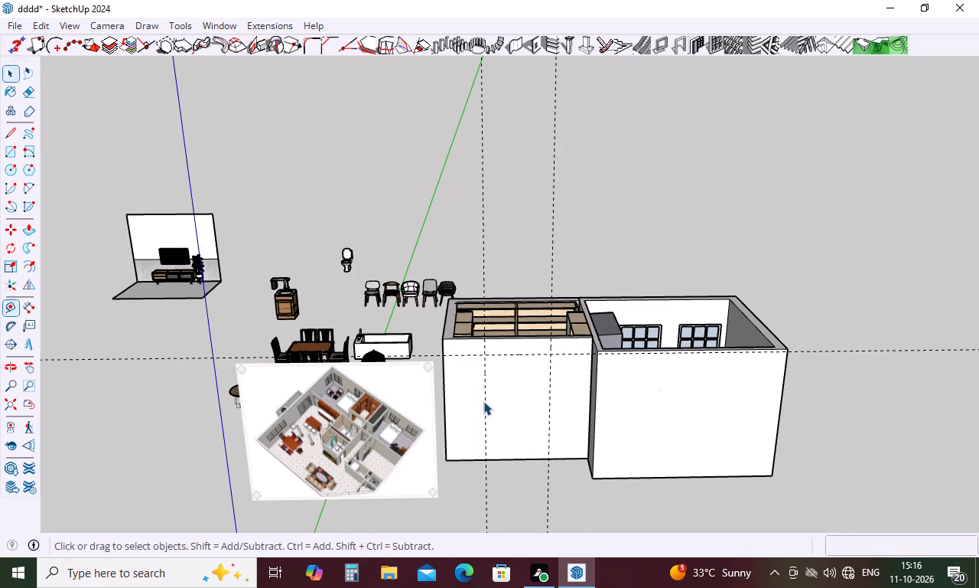
Measure the spacing between the two vertical guides on the bookcase room's front wall.
click(30, 305)
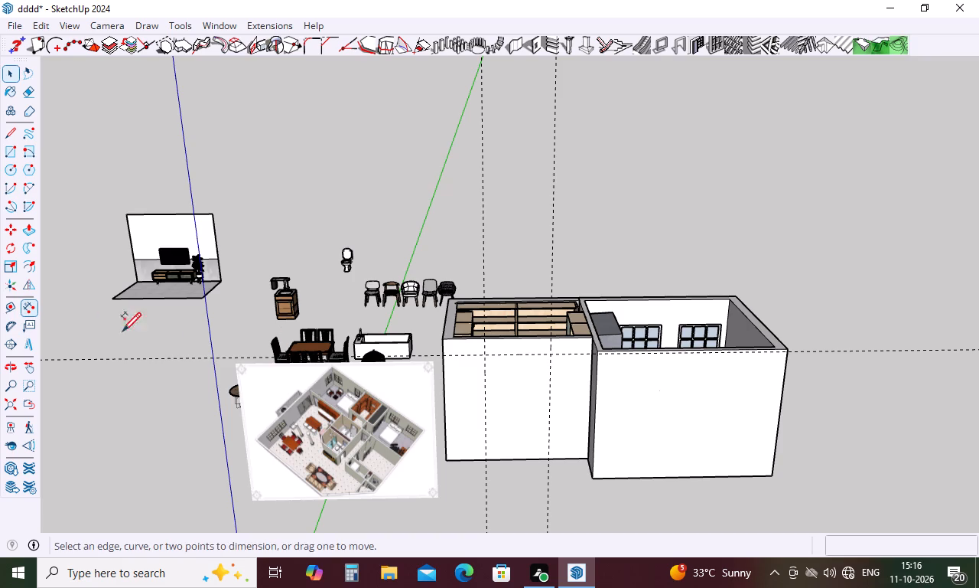
click(485, 354)
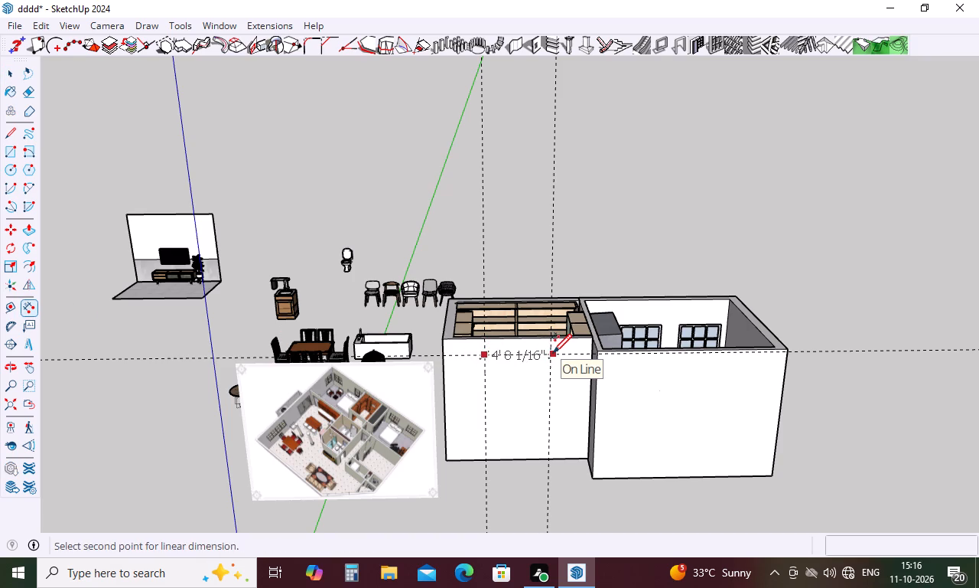
key(ctrl+z)
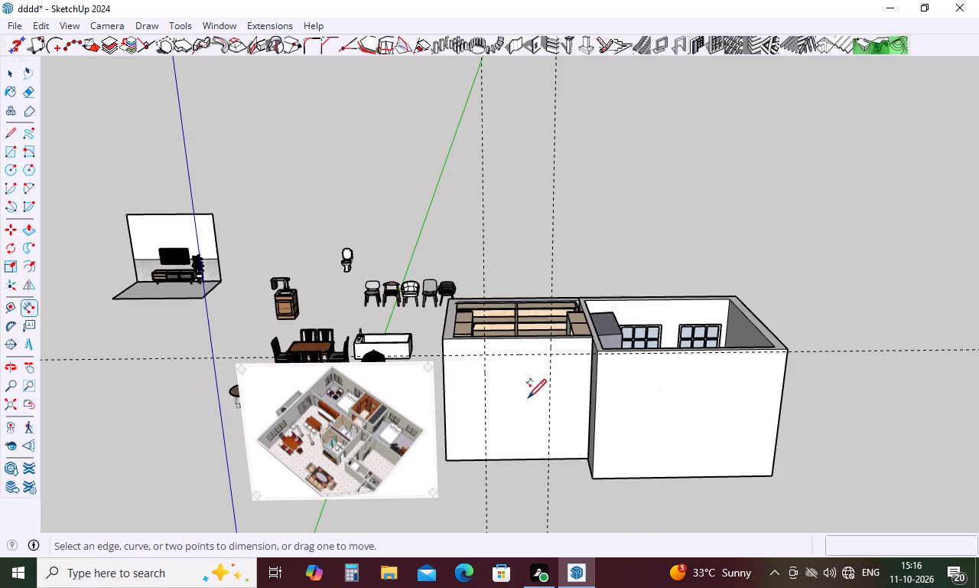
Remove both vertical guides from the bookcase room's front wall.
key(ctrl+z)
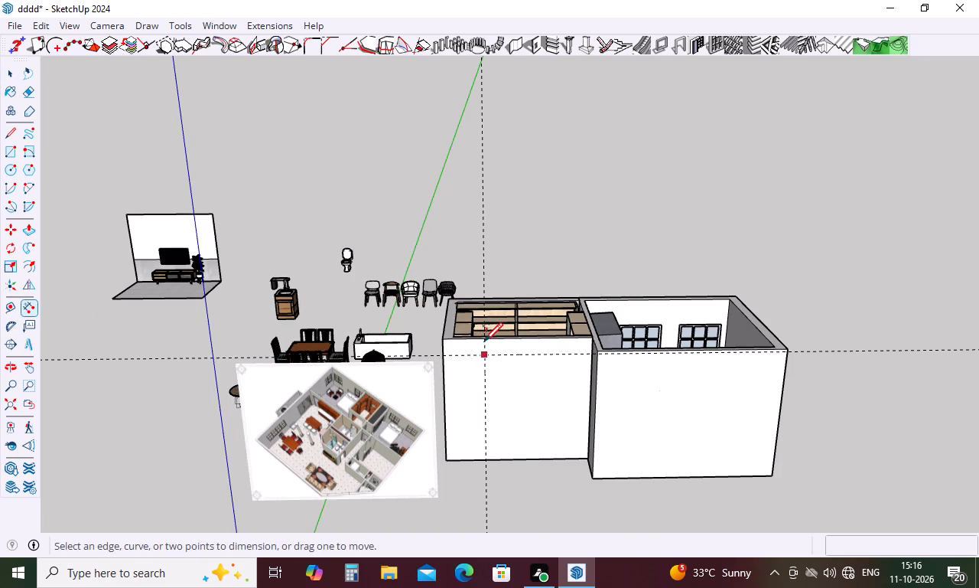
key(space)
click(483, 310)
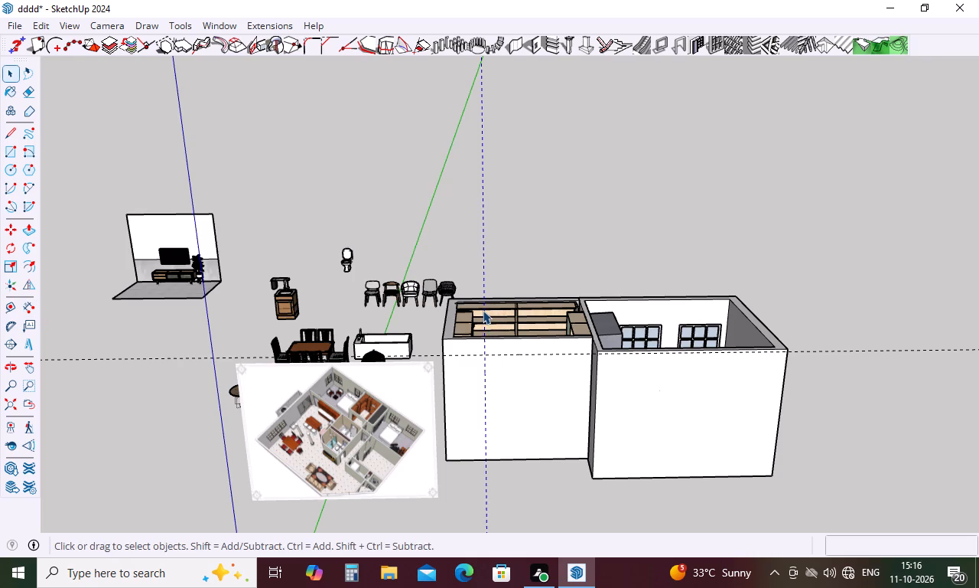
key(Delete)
Place a vertical guide 2'6" in from the front wall's side edge away from the bedroom, and another 5'6" beyond it.
key(t)
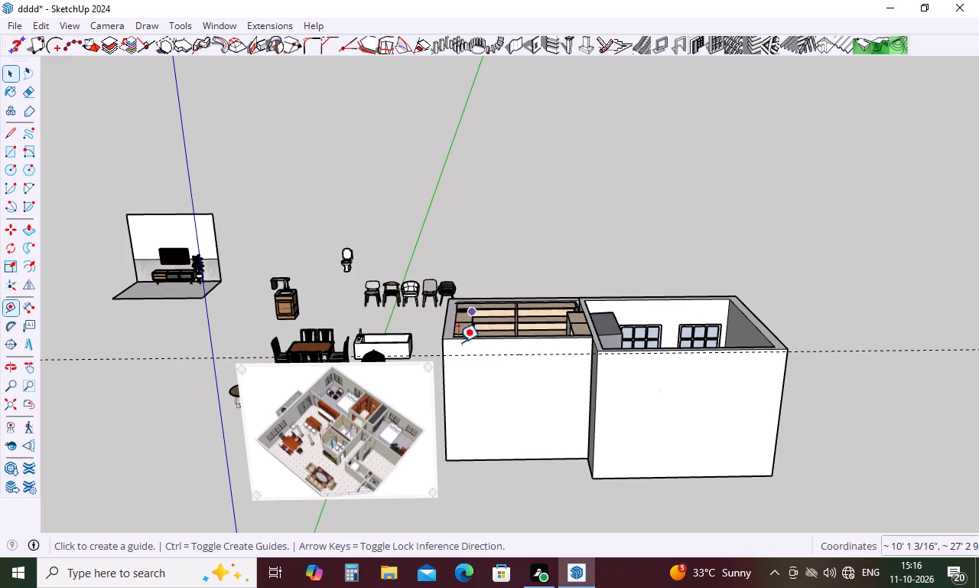
click(442, 376)
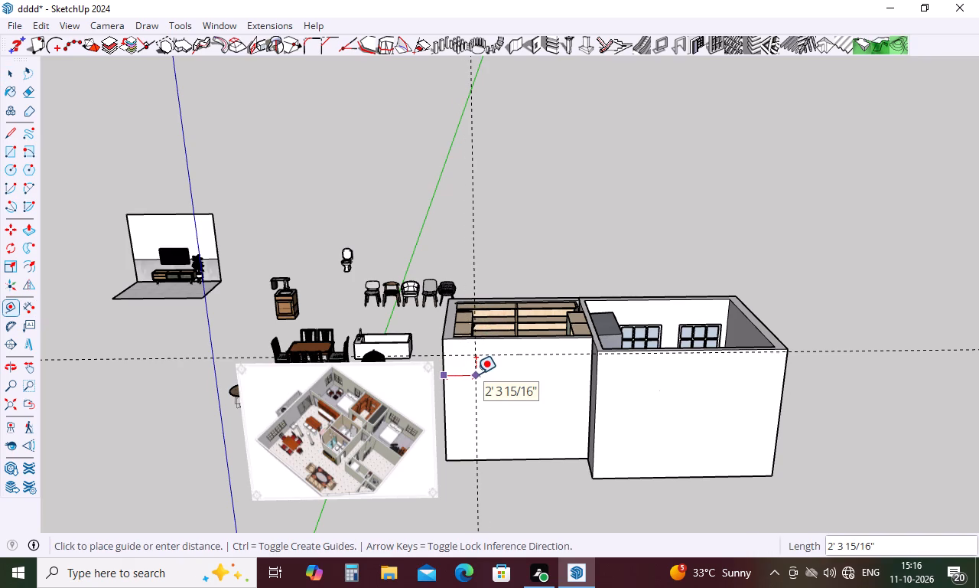
key(2)
text('6")
key(Return)
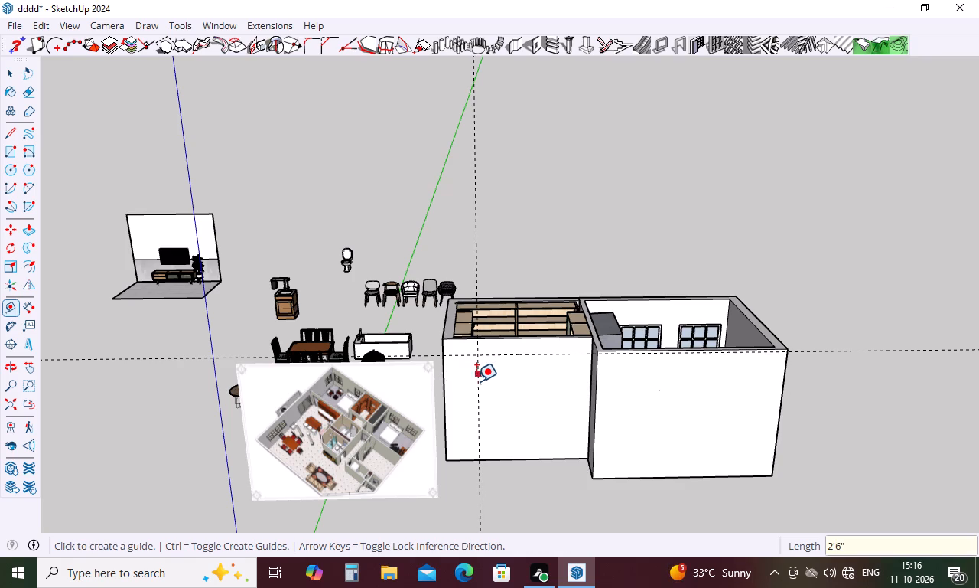
click(476, 381)
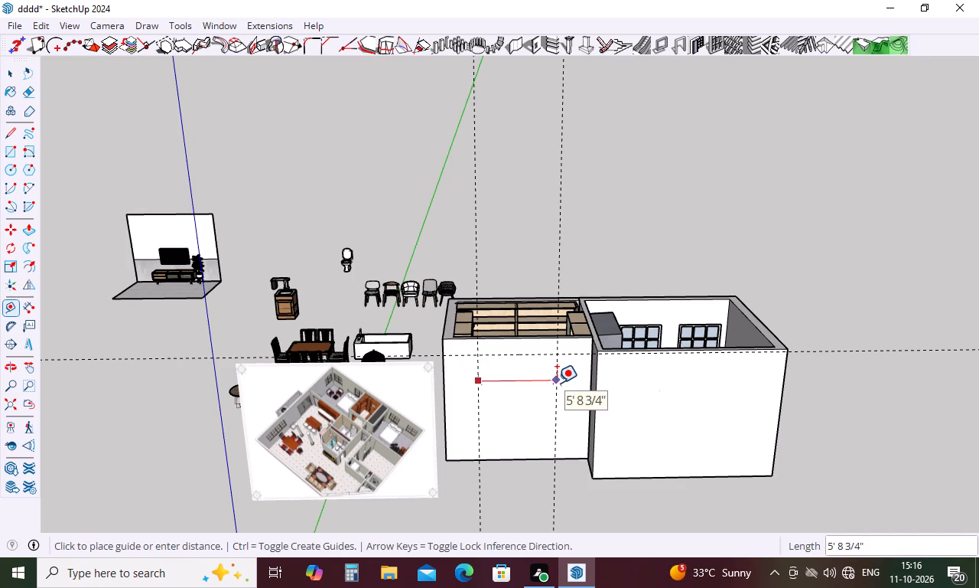
key(5)
key(apostrophe)
text(6")
key(Return)
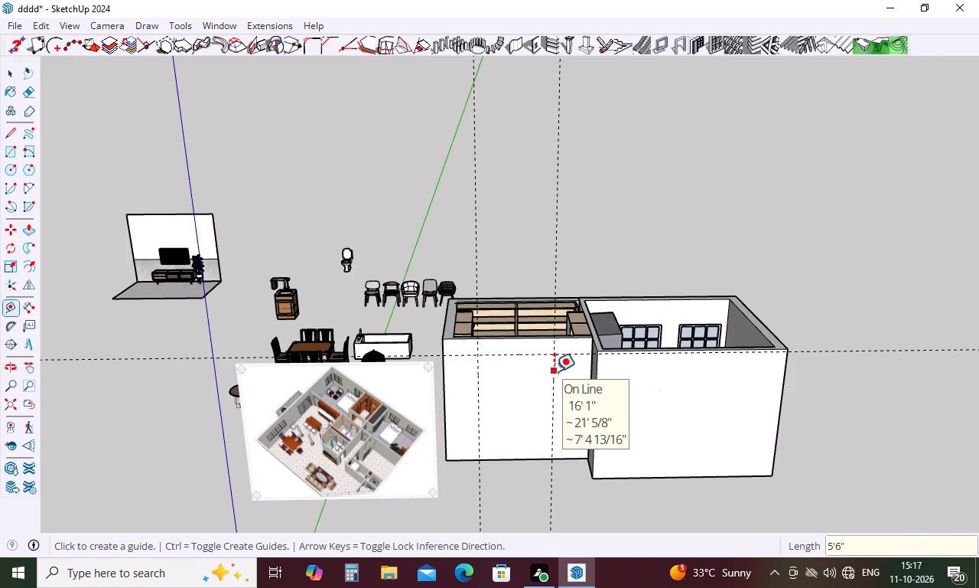
Place a vertical guide 6" beyond the second guide, toward the bedroom, and delete that second guide.
click(555, 371)
key(6)
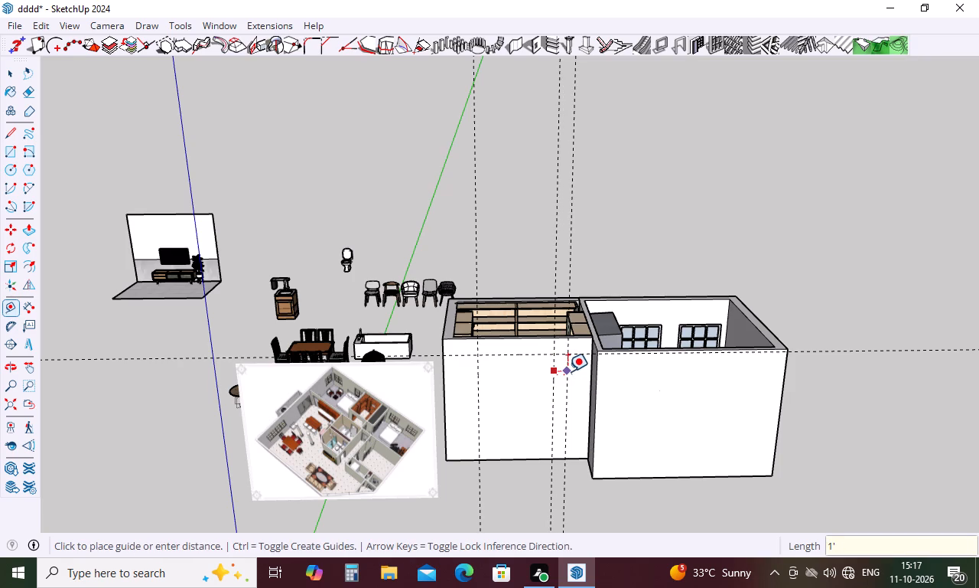
key(Return)
key(space)
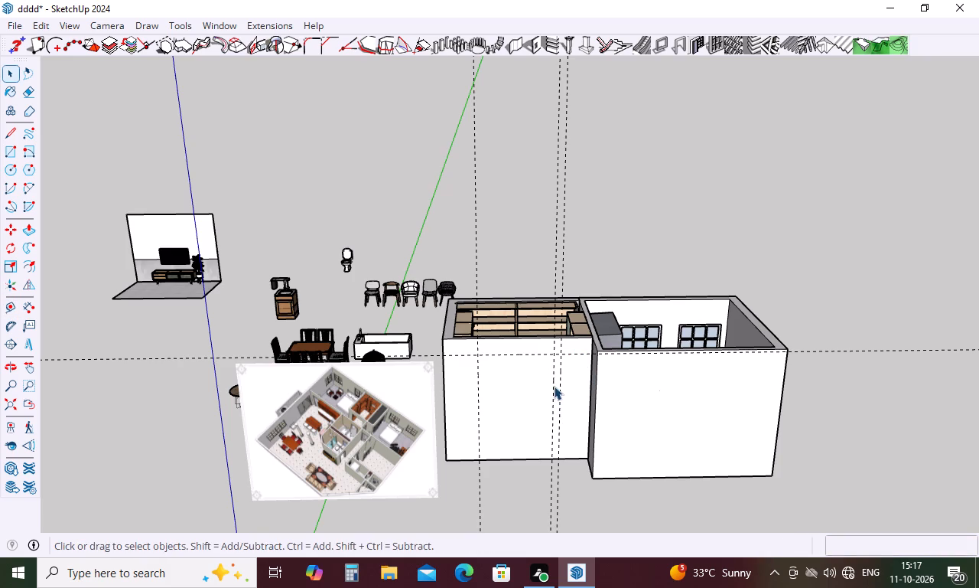
click(552, 382)
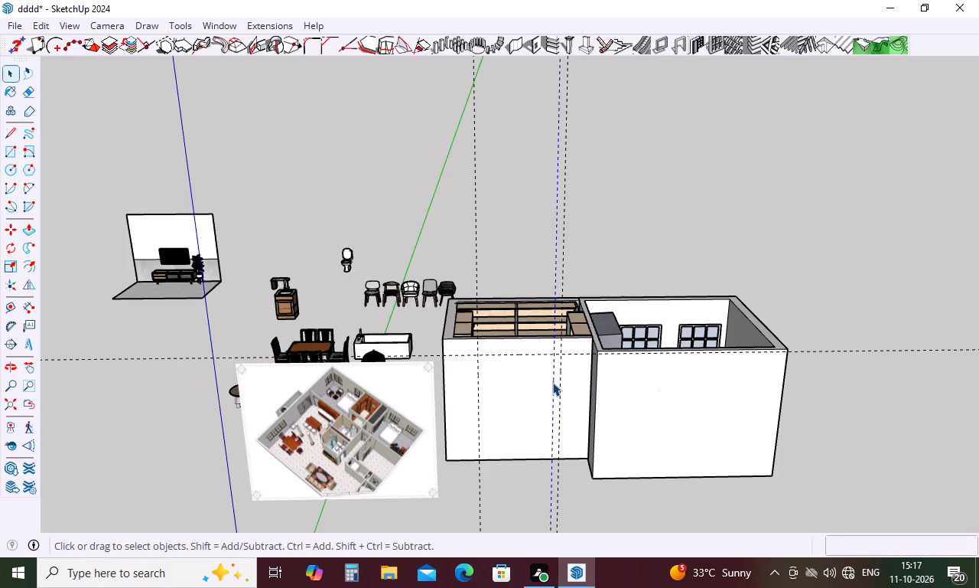
key(Delete)
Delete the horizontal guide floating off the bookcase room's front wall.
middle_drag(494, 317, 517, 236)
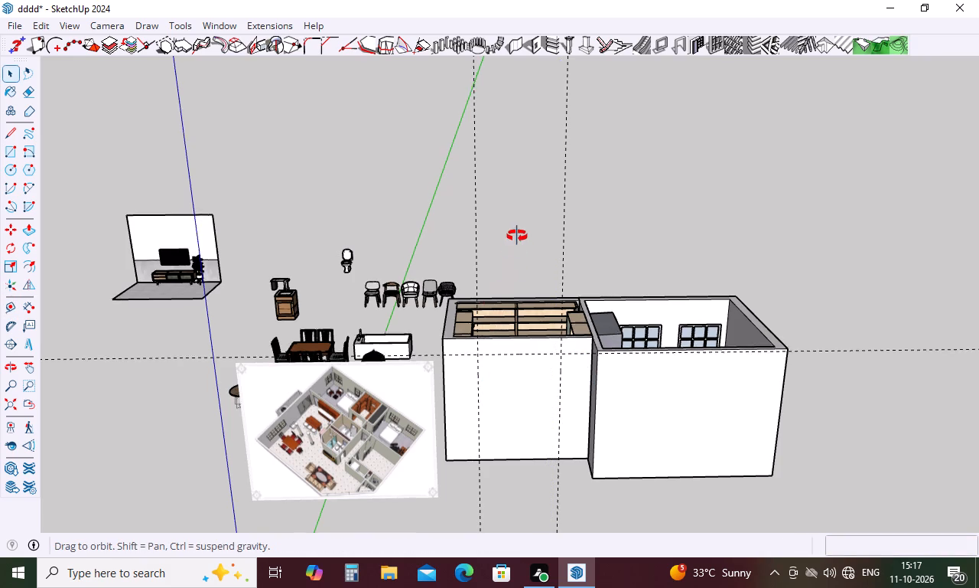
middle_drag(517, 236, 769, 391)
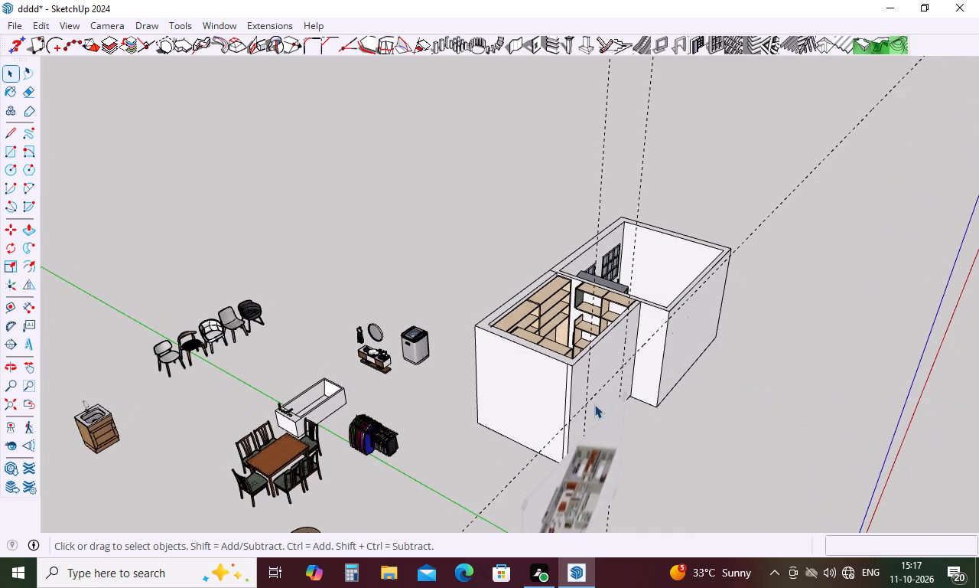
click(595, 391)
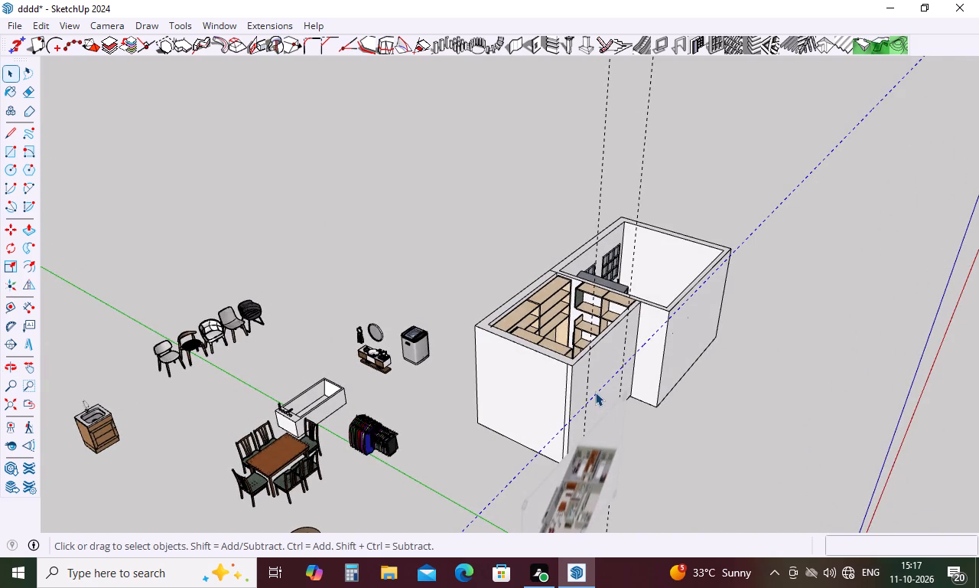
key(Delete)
Place a horizontal guide 3' below the top edge of the bookcase room's front wall.
middle_drag(627, 407, 416, 315)
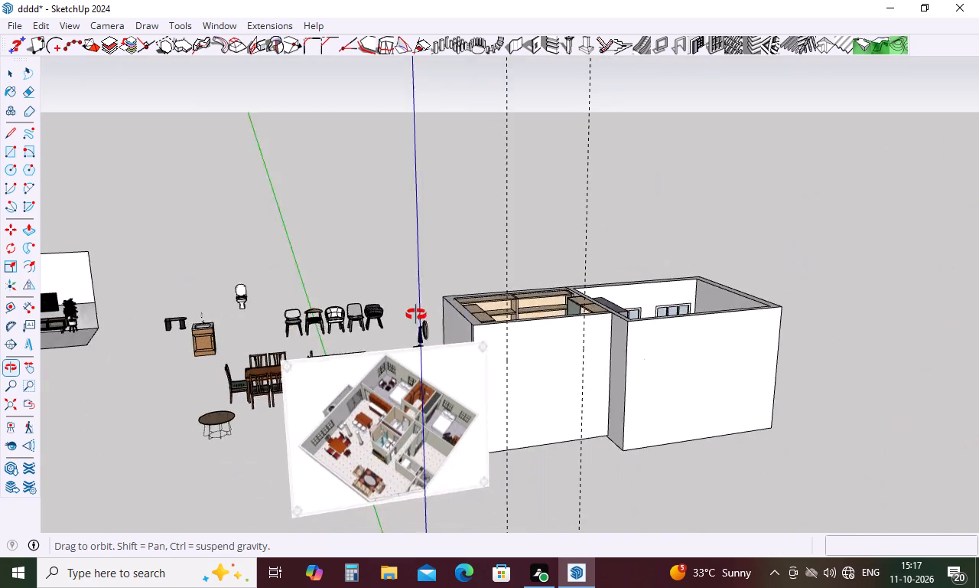
middle_drag(416, 315, 385, 316)
key(t)
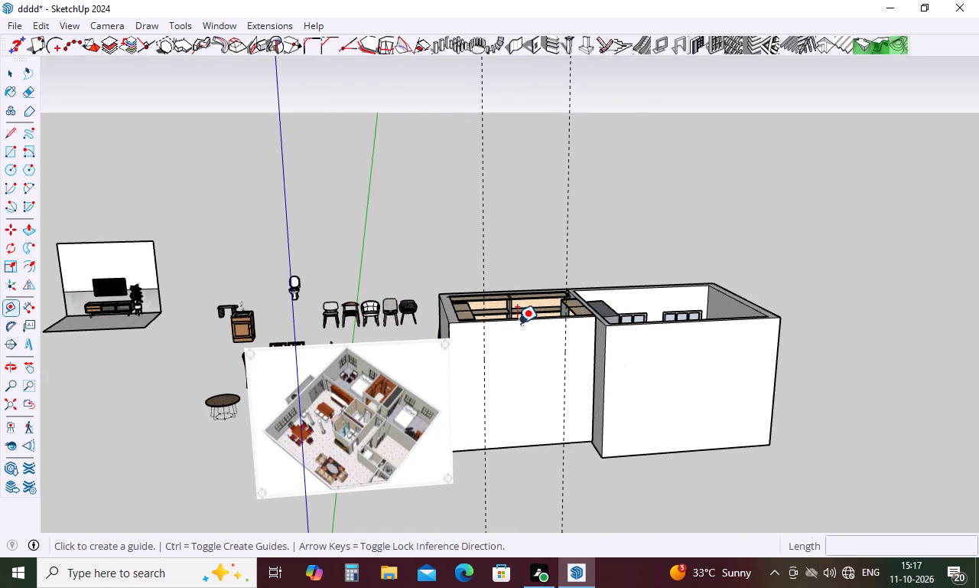
click(520, 319)
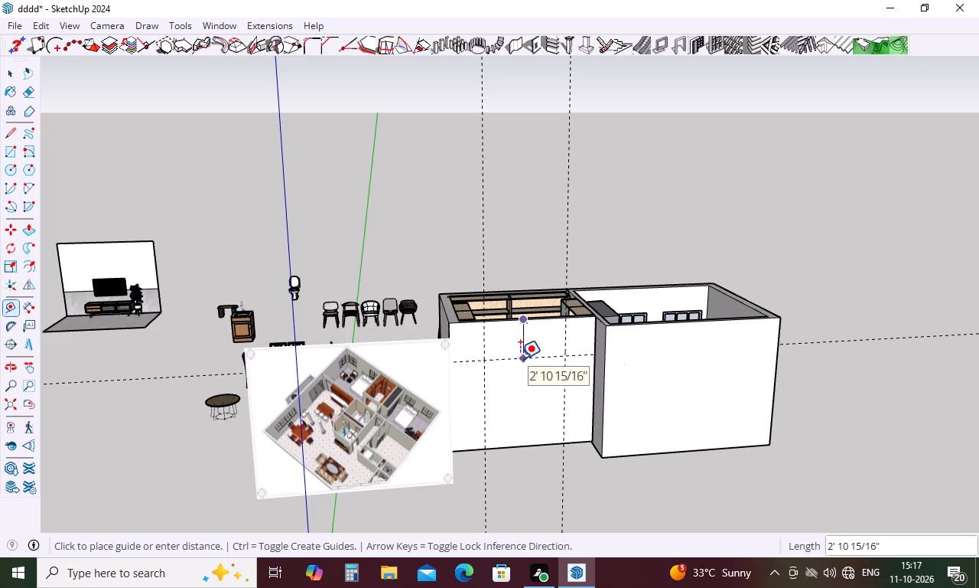
text(3')
key(Return)
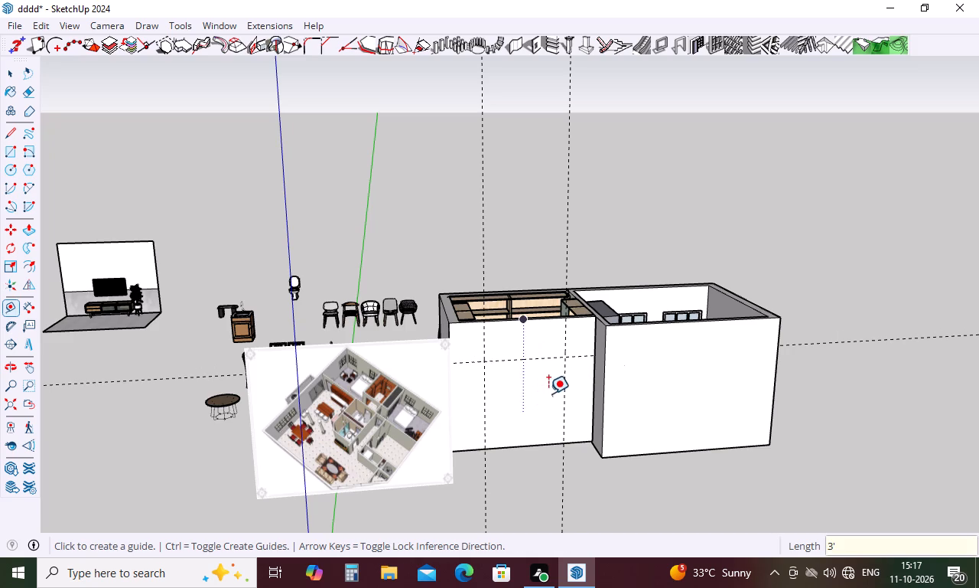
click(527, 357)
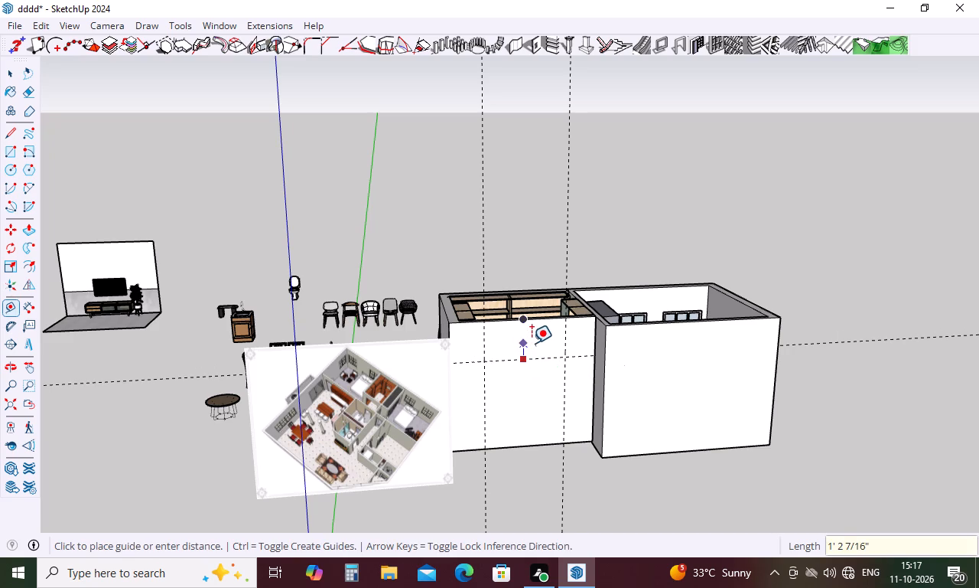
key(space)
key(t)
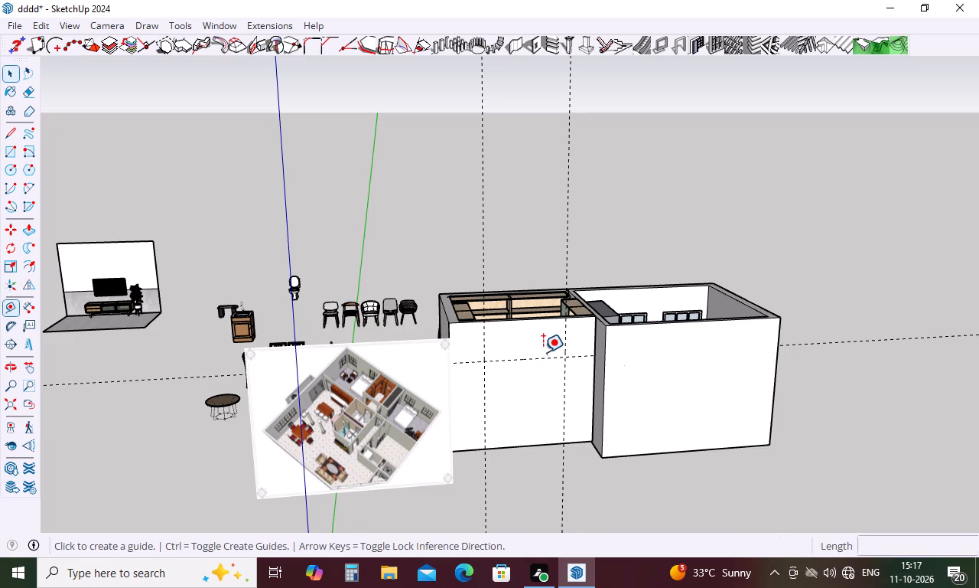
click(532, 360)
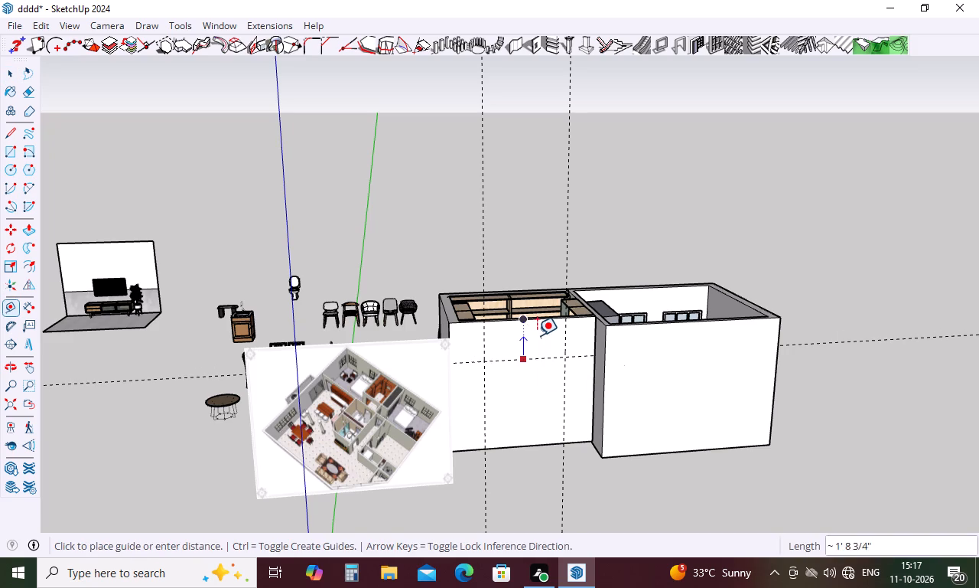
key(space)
Place a horizontal guide 1' above the existing one on the bookcase room's front wall, and delete the lower guide.
key(t)
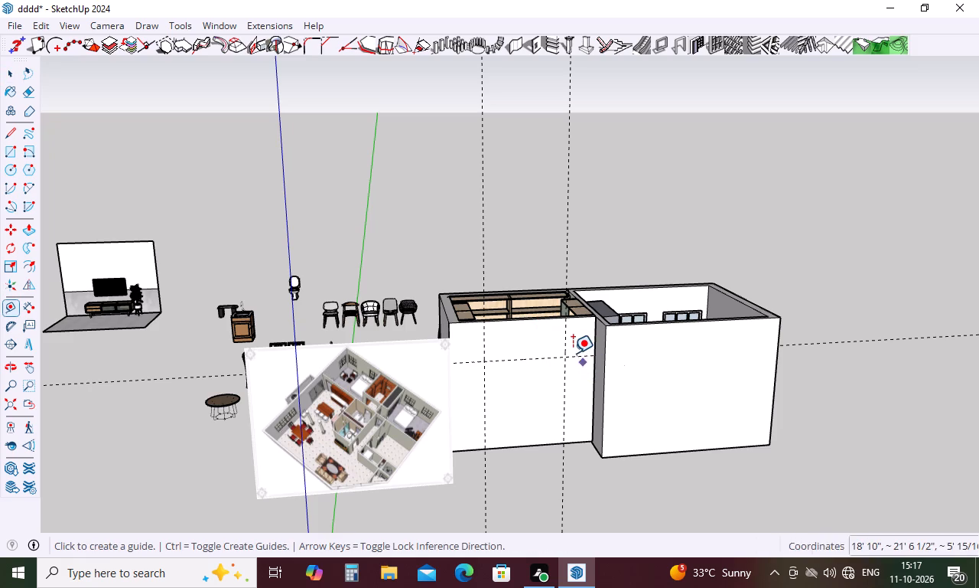
click(573, 353)
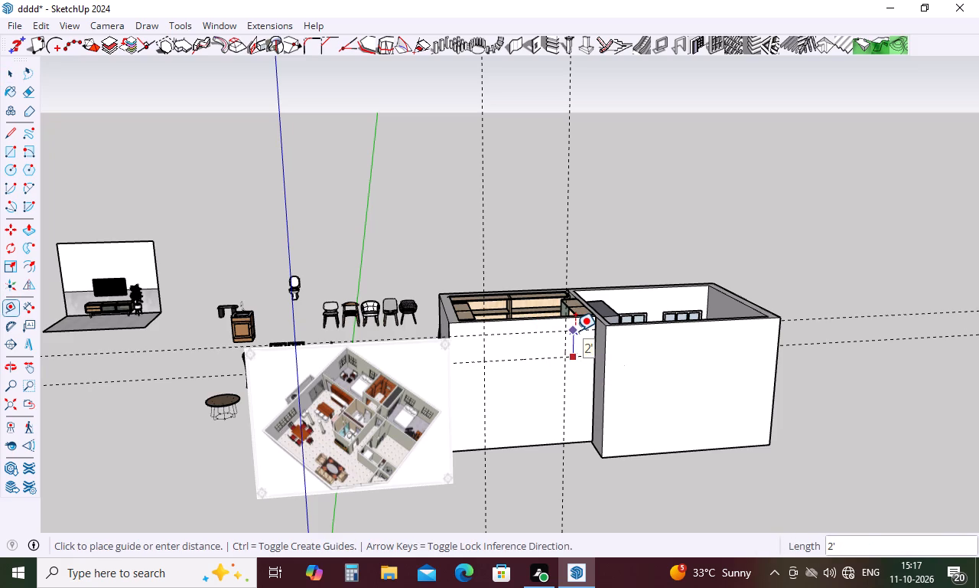
text(1')
key(Return)
key(space)
click(559, 355)
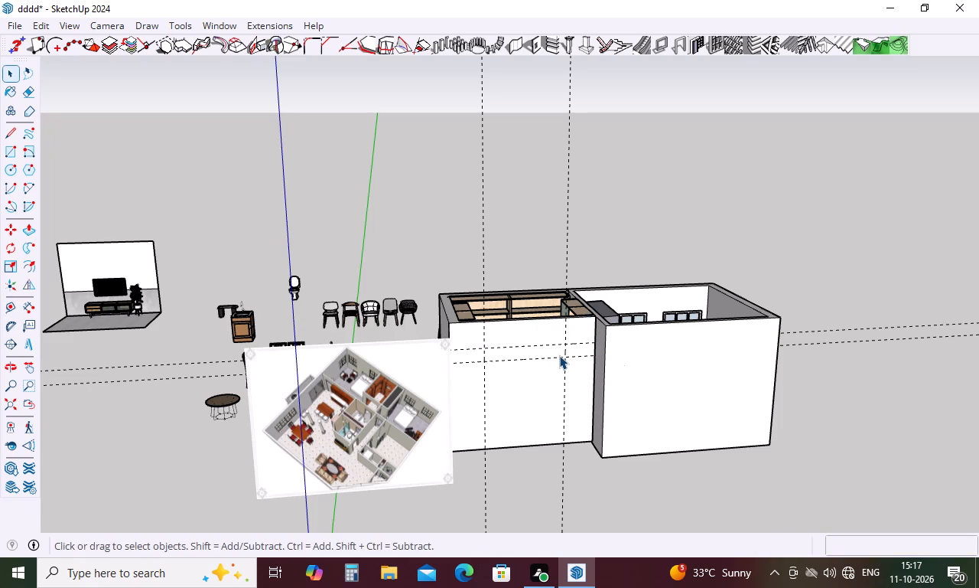
key(Delete)
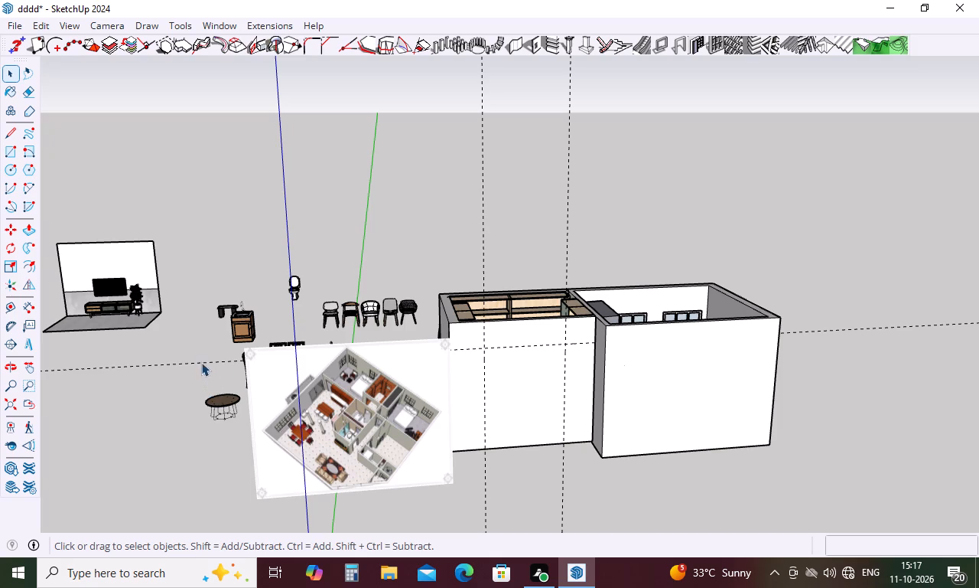
Create a 6' wide, 8' high wall opening in the bookcase room's front wall, at floor level between the two vertical guides.
click(538, 39)
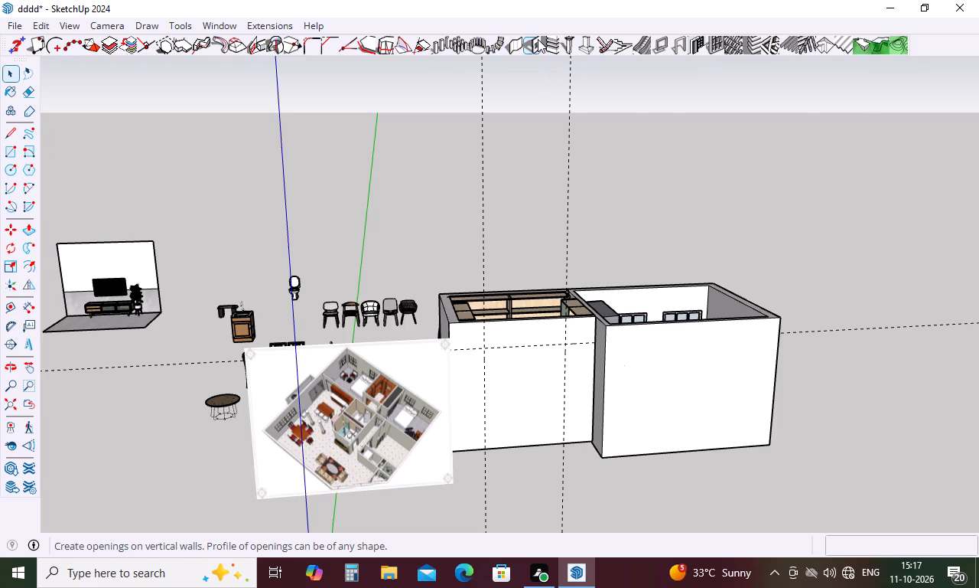
click(253, 257)
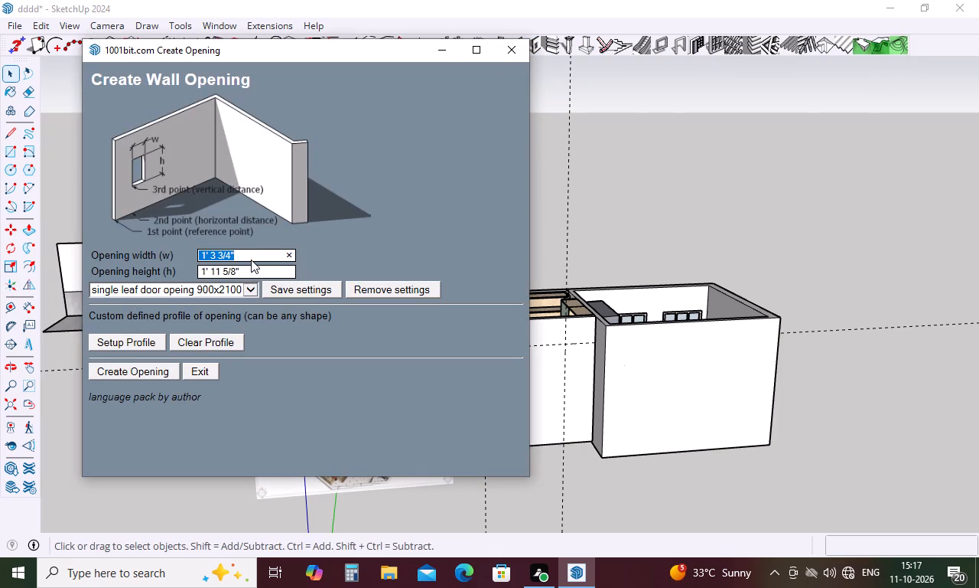
key(BackSpace)
key(6)
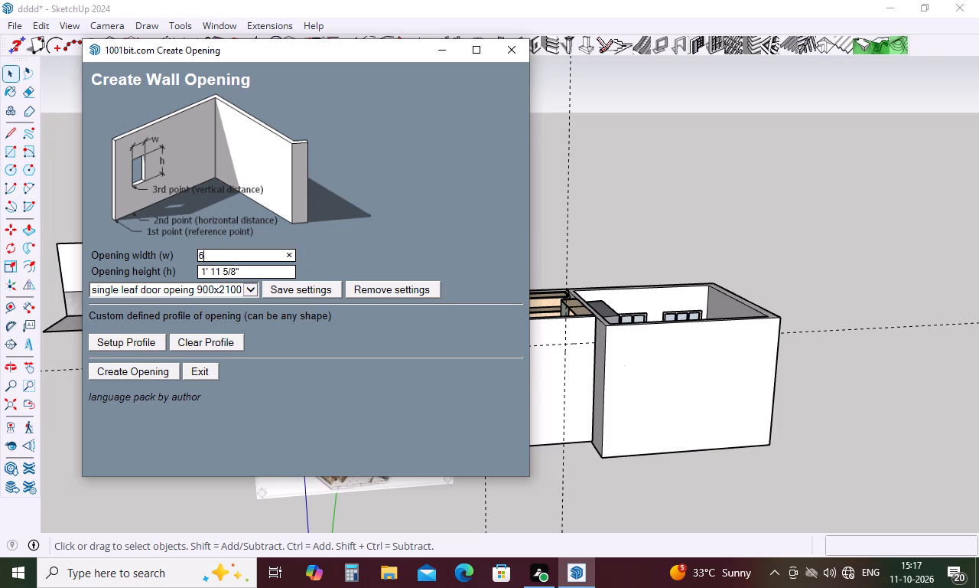
key(apostrophe)
click(246, 276)
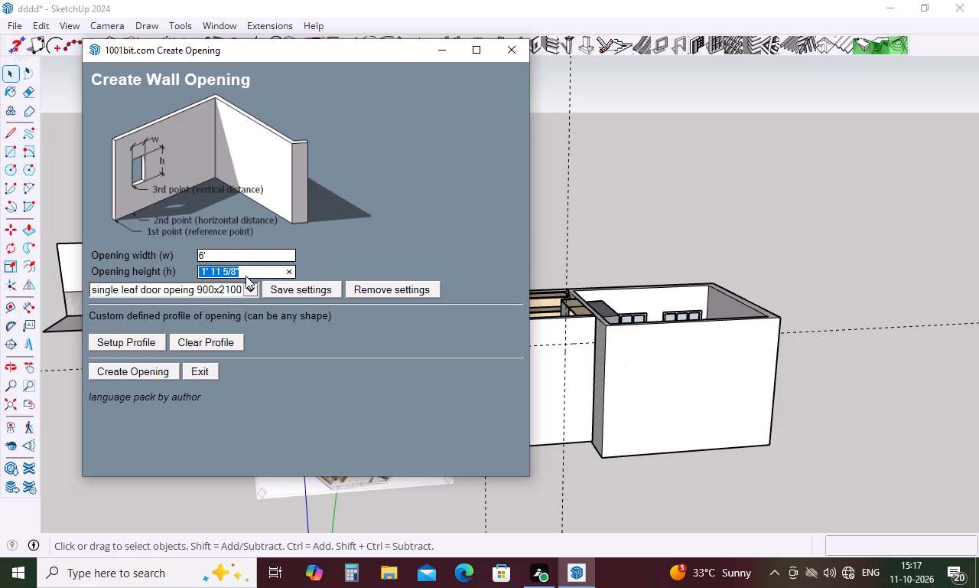
key(BackSpace)
text(8')
key(Return)
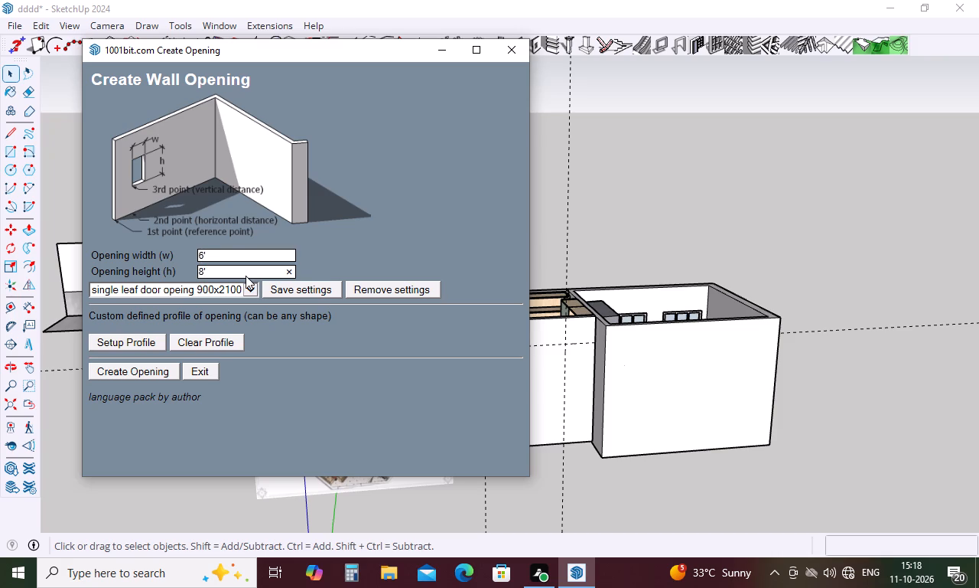
click(154, 367)
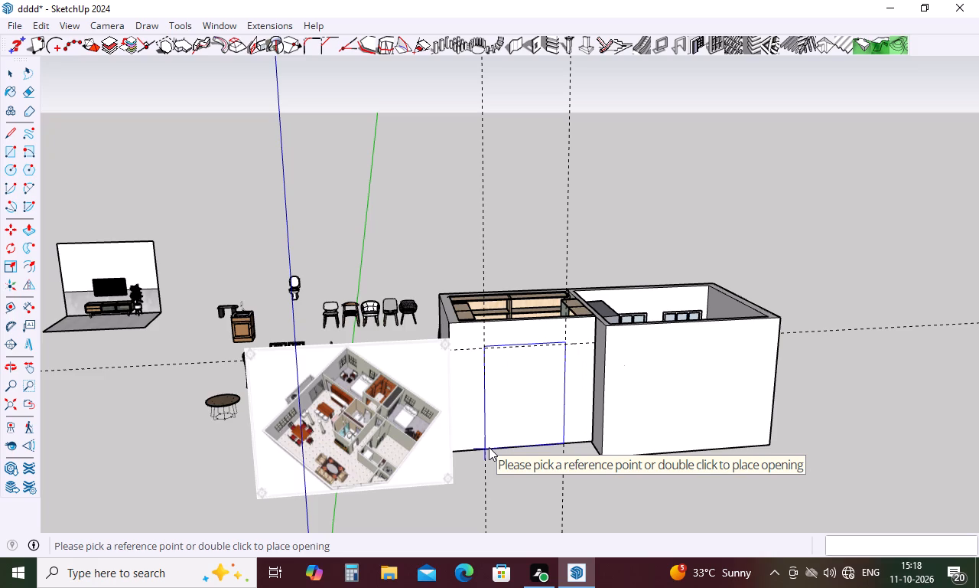
click(489, 447)
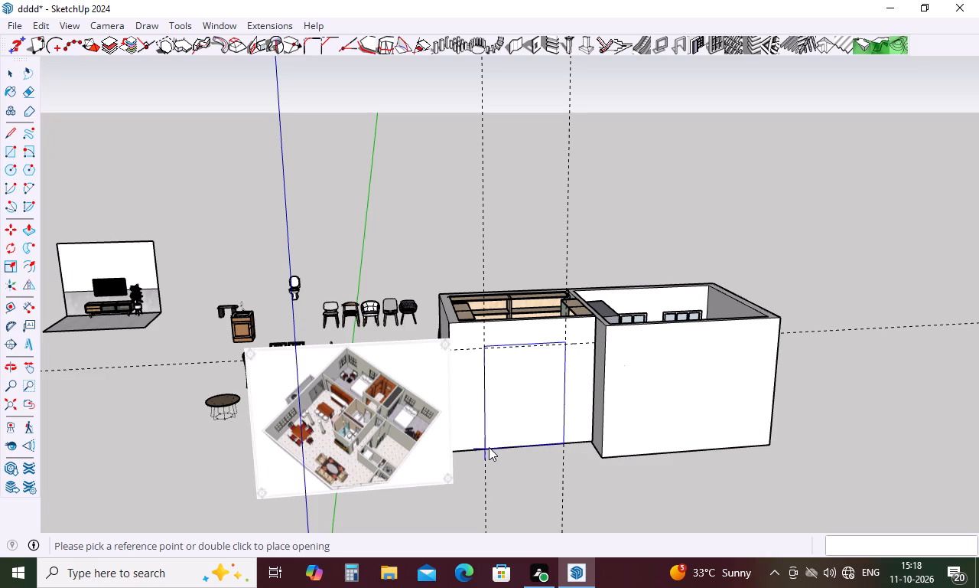
double_click(489, 447)
key(space)
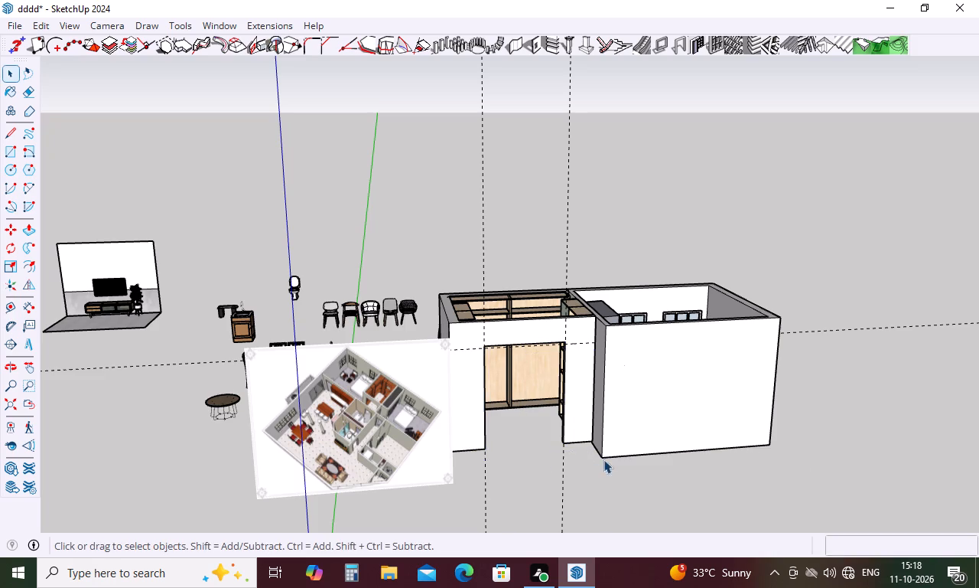
Delete all guides in the model.
click(41, 27)
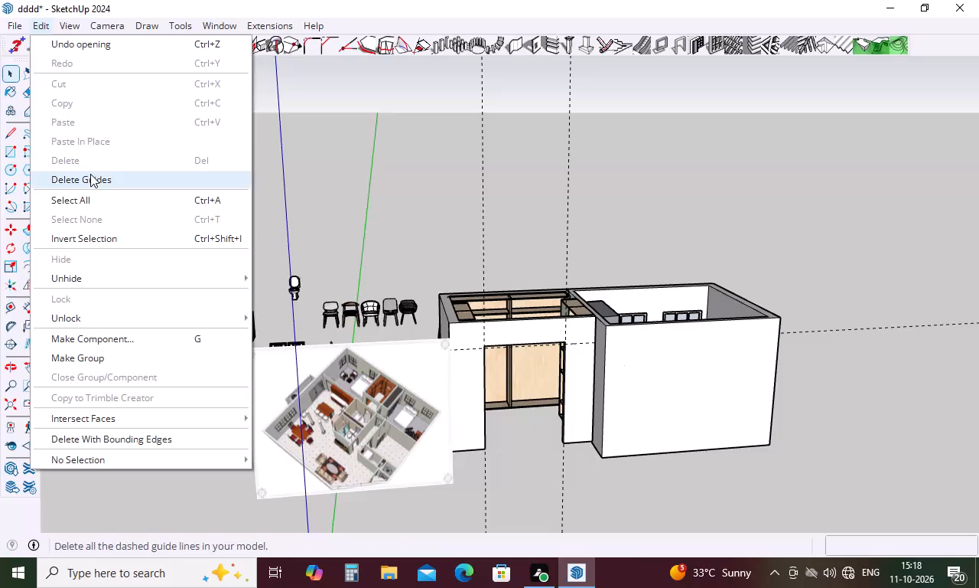
click(90, 174)
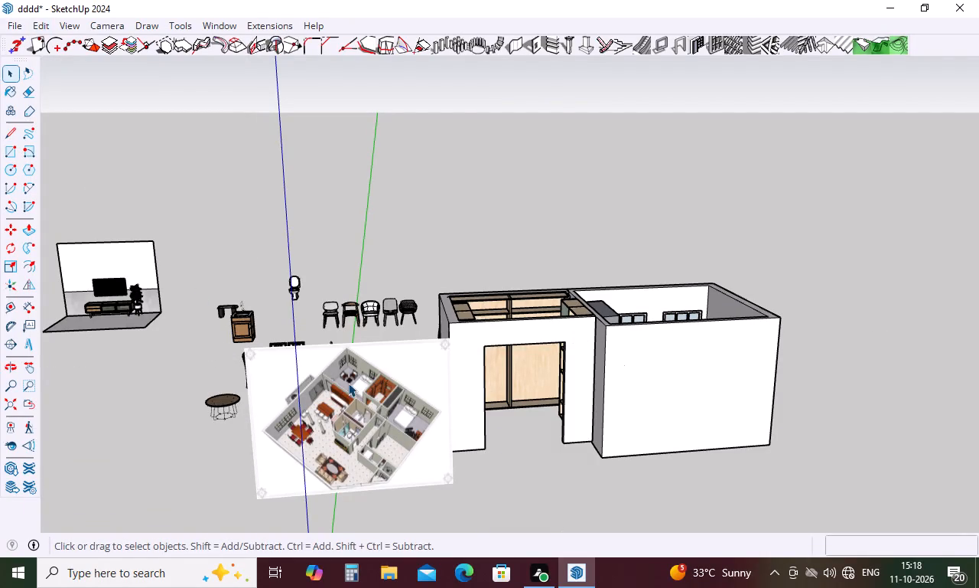
Move the floor plan image about 12'3" away from the bookcase room so it clears the front wall.
key(m)
click(323, 416)
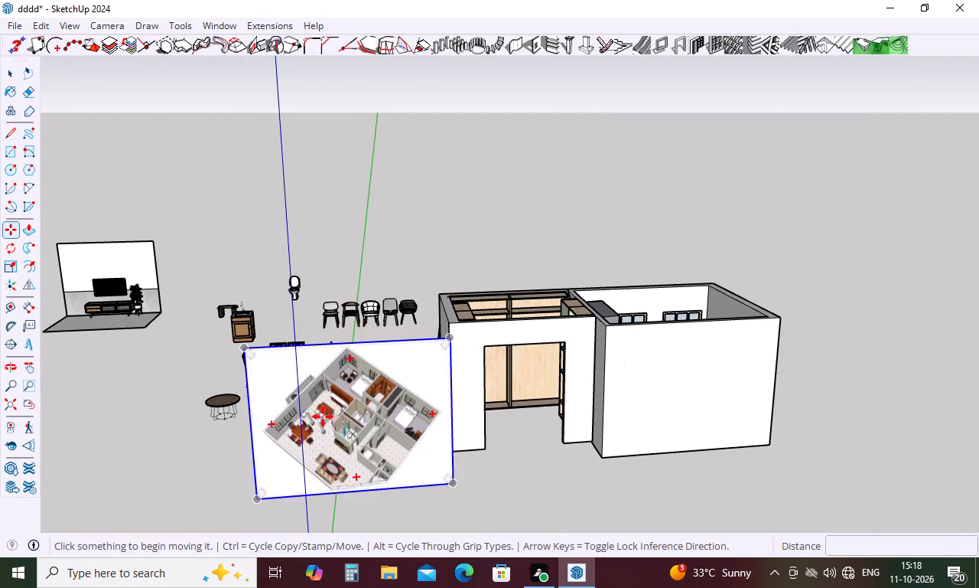
click(186, 387)
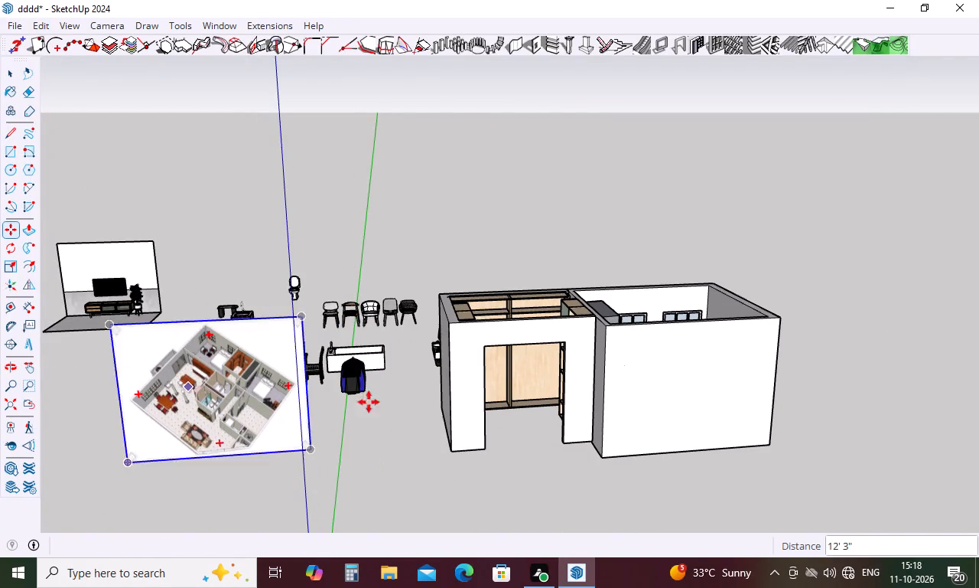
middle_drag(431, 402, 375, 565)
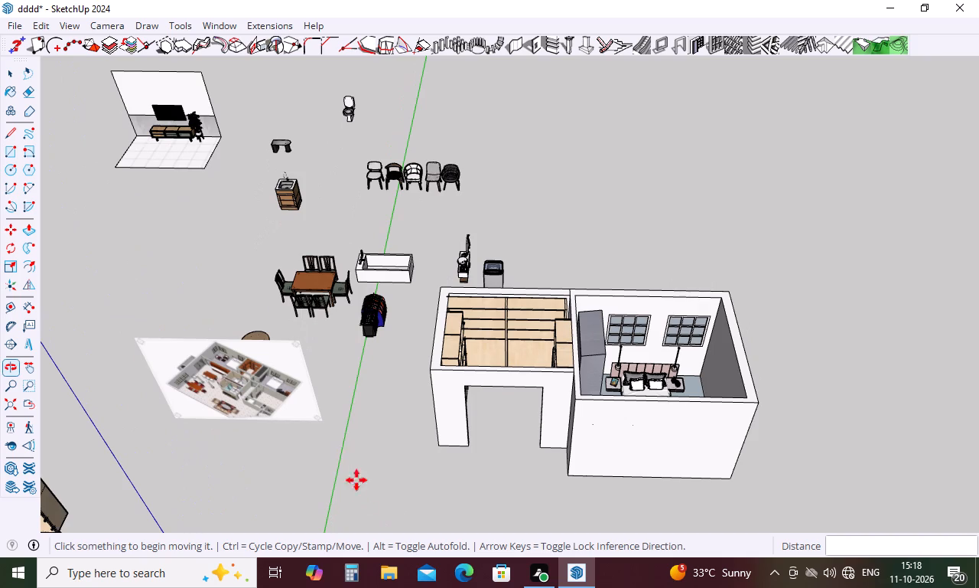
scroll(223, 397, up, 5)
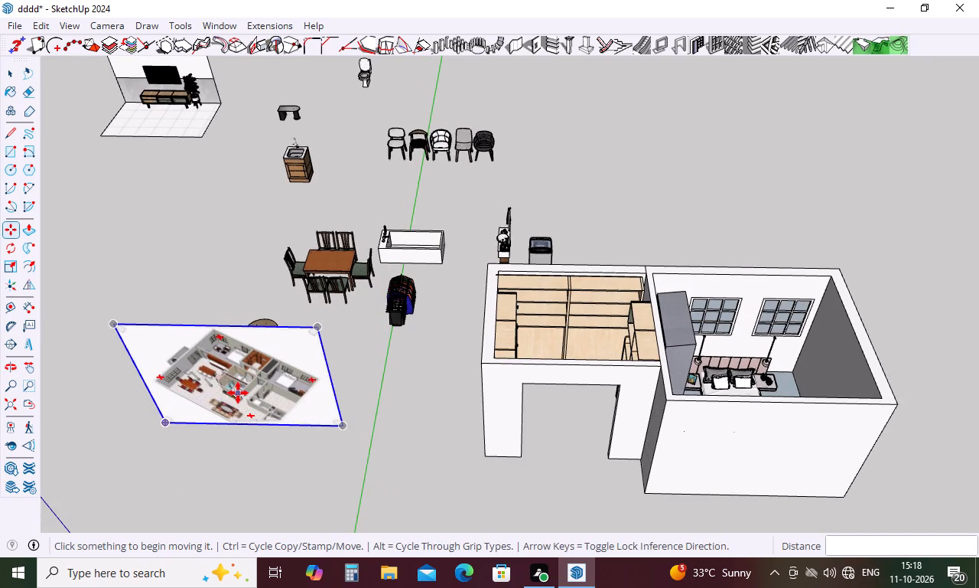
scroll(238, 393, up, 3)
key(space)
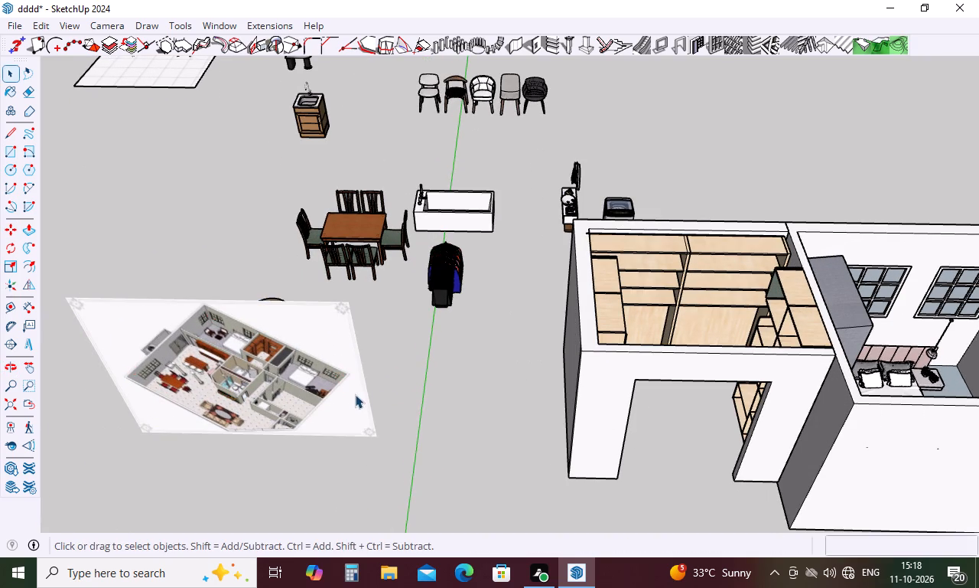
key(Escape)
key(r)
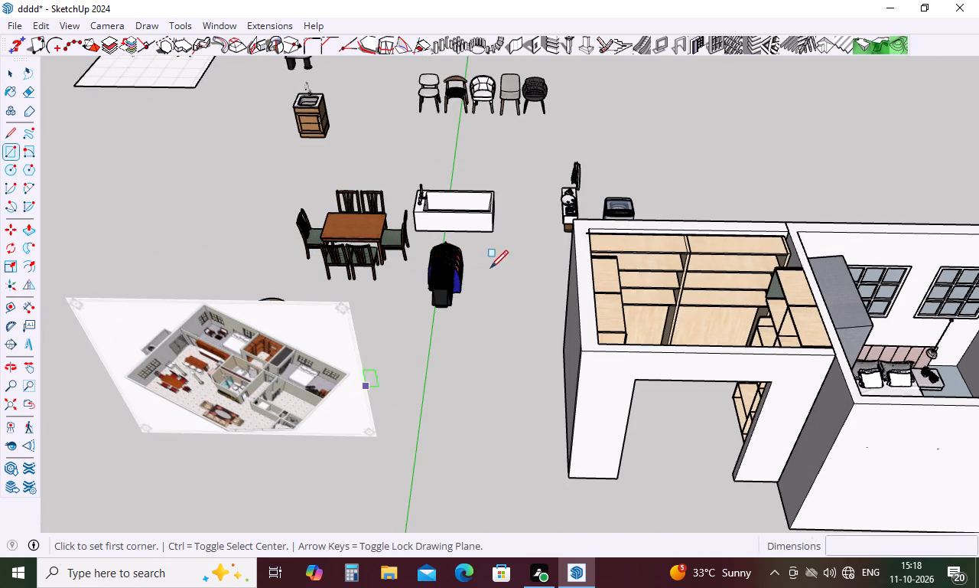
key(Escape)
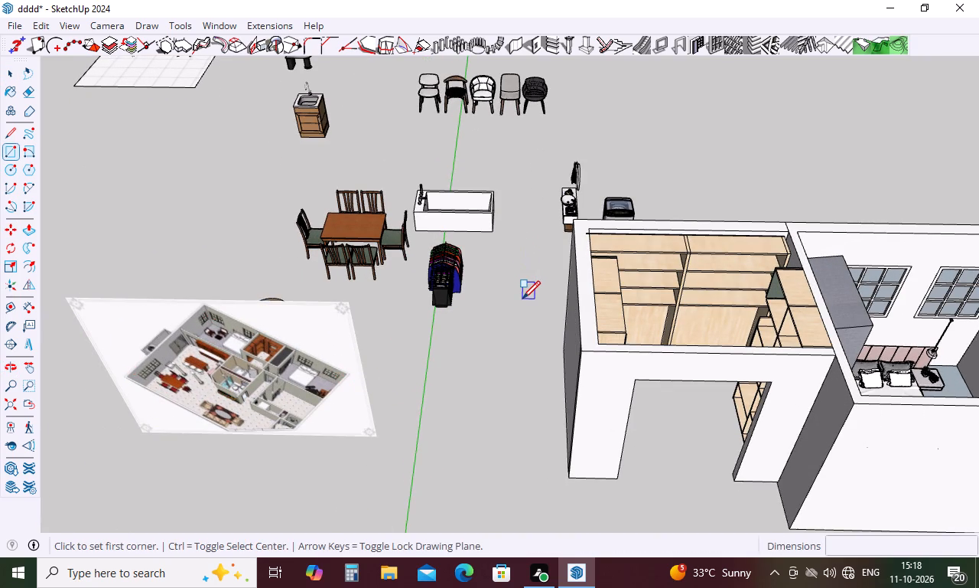
Place a guide 15' out from the bookcase room's outer side wall, away from the bedroom, and another 9" beyond it.
key(t)
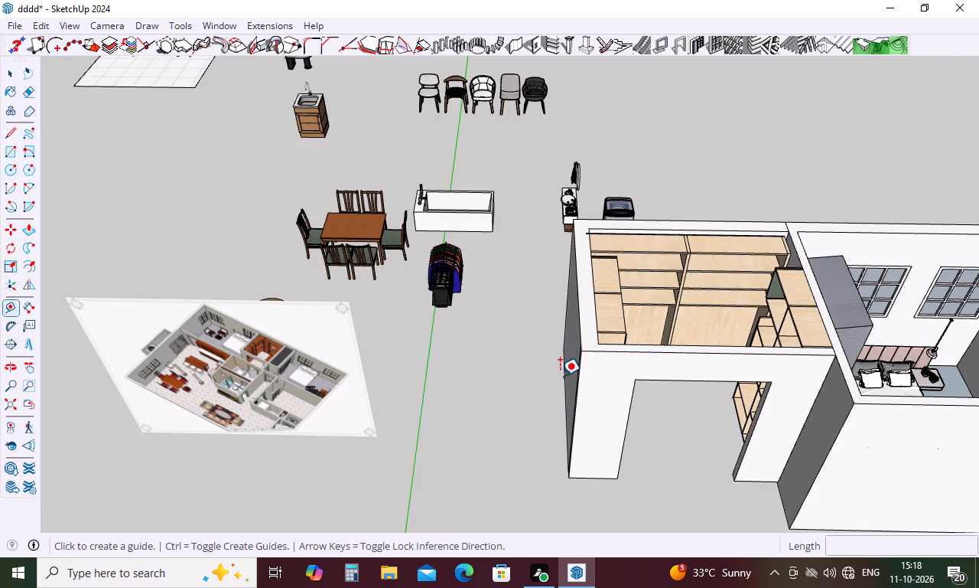
click(562, 368)
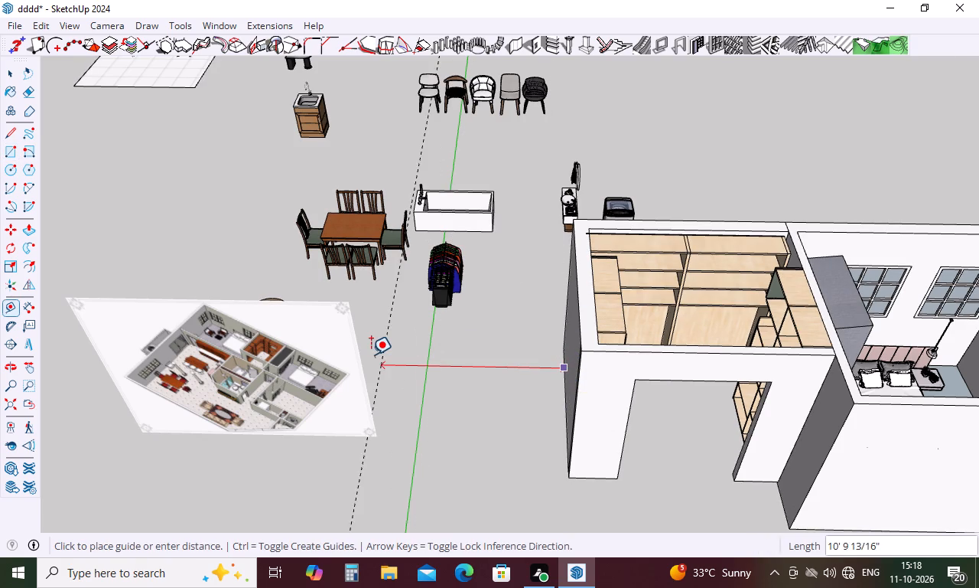
text(15)
key(apostrophe)
key(Return)
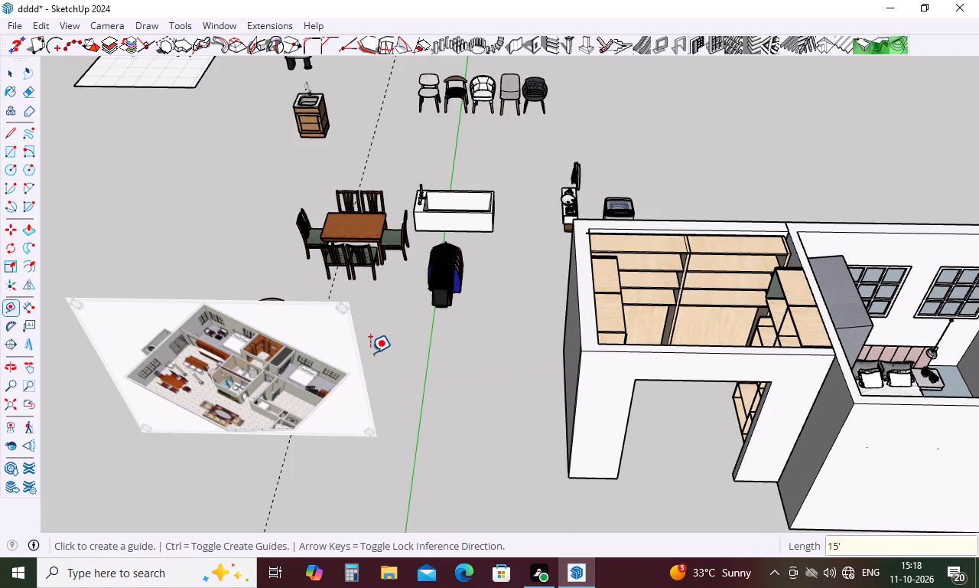
click(330, 284)
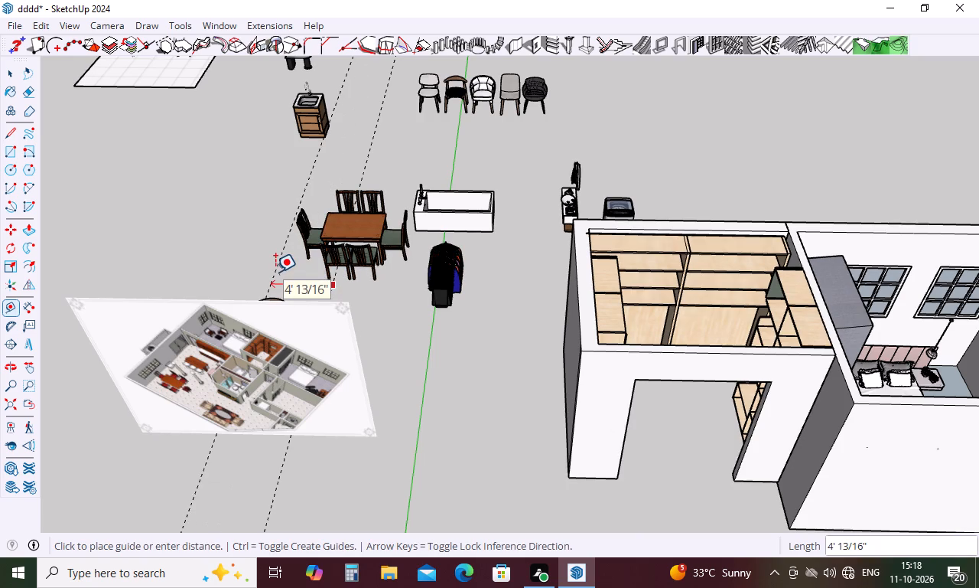
key(9)
key(Return)
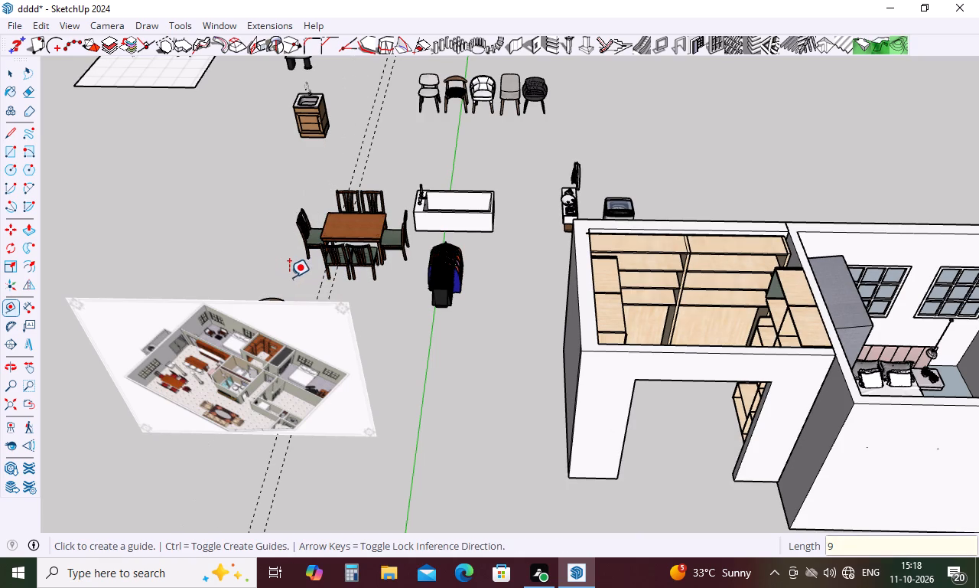
Measure the thickness of the bookcase room's outer side wall.
click(578, 287)
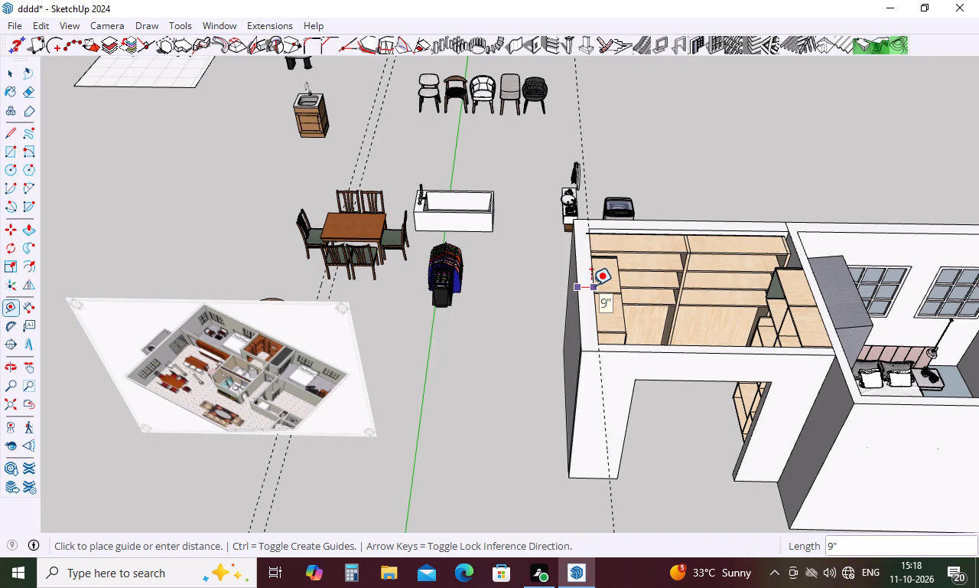
key(Escape)
Open the bookcase room's wall group for editing.
key(space)
double_click(599, 369)
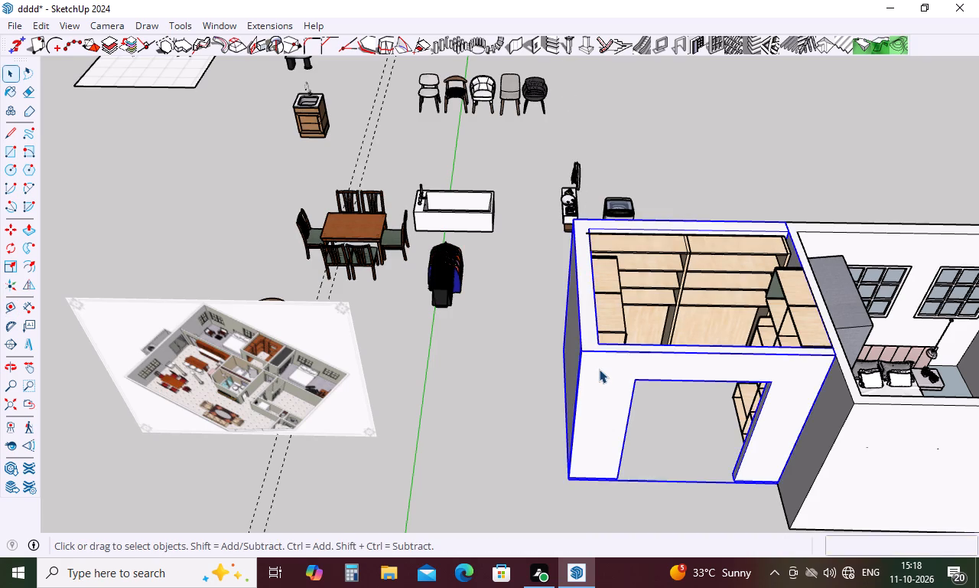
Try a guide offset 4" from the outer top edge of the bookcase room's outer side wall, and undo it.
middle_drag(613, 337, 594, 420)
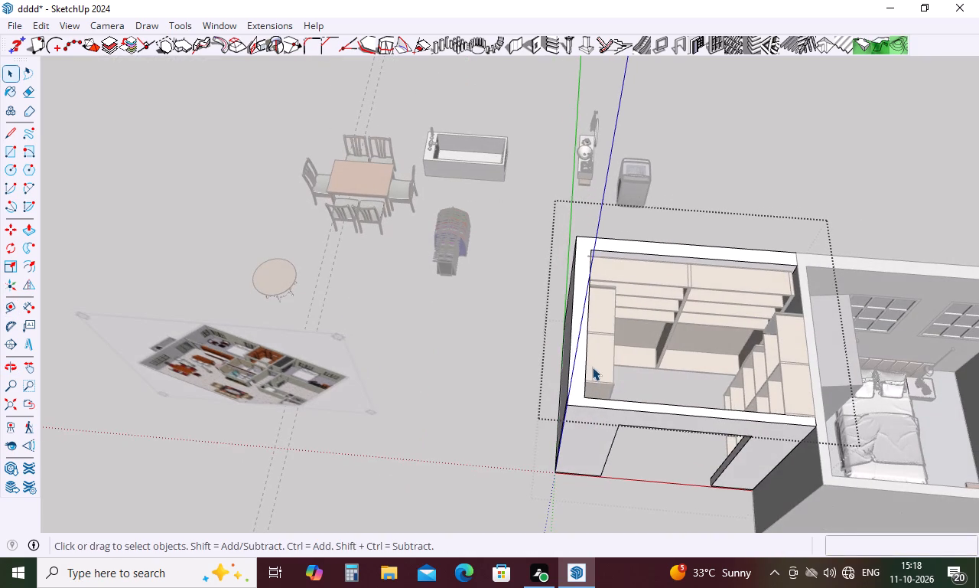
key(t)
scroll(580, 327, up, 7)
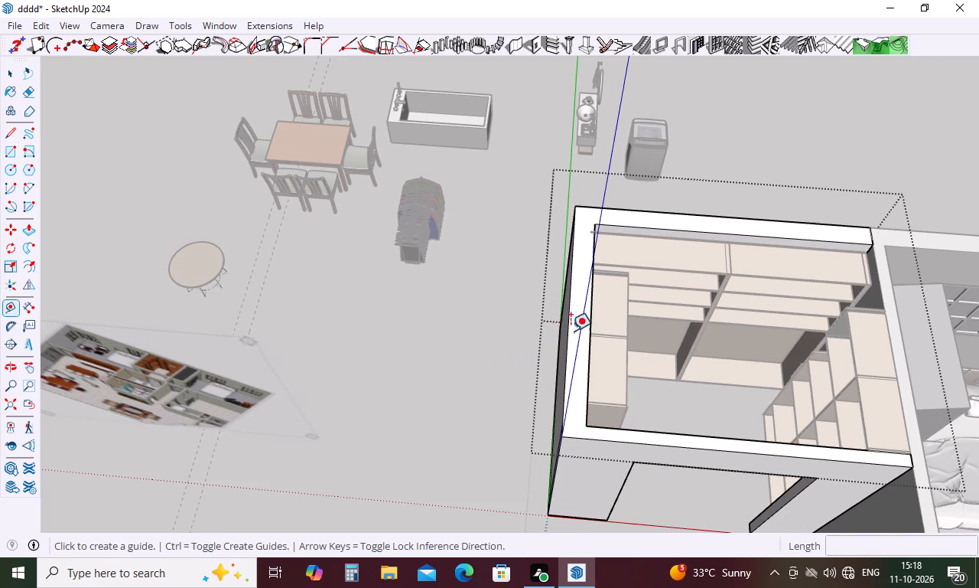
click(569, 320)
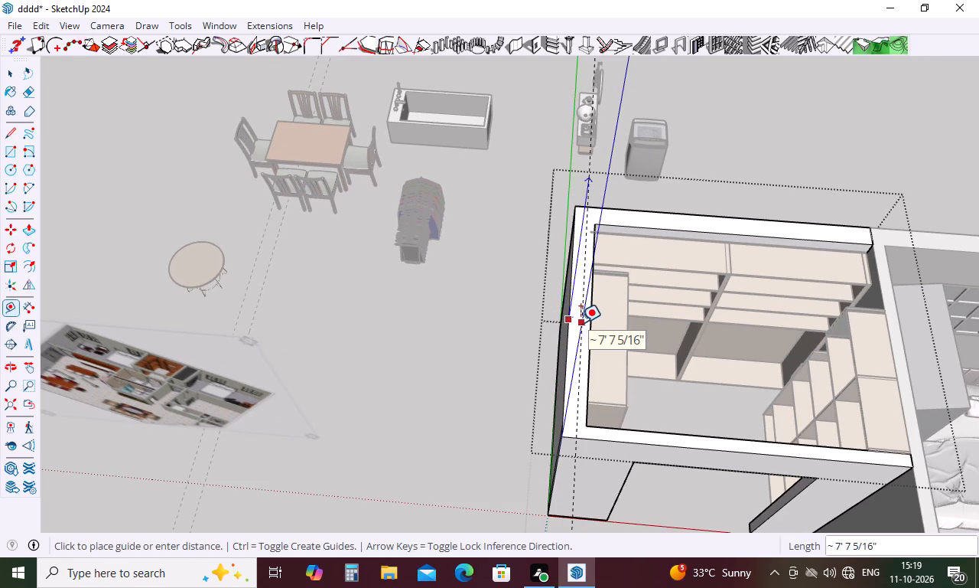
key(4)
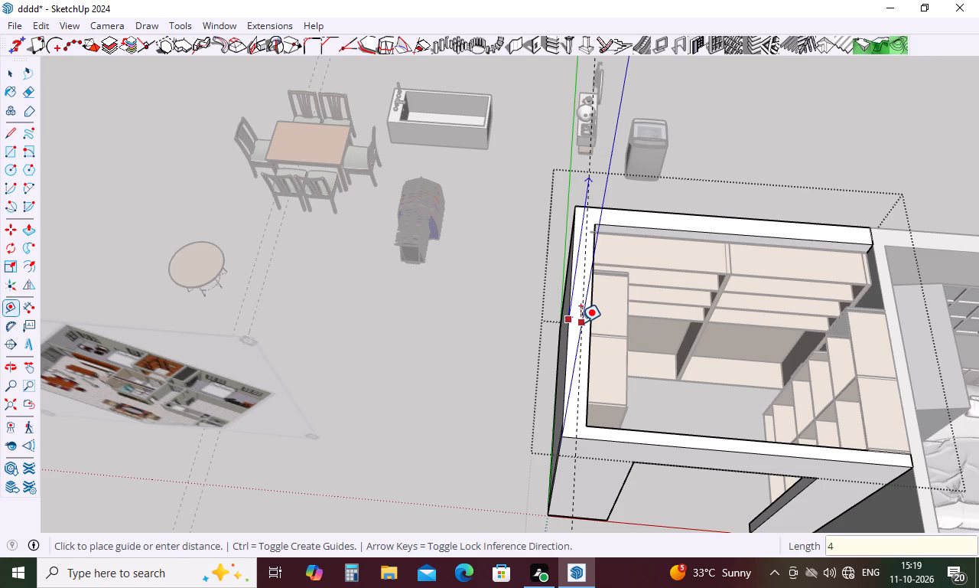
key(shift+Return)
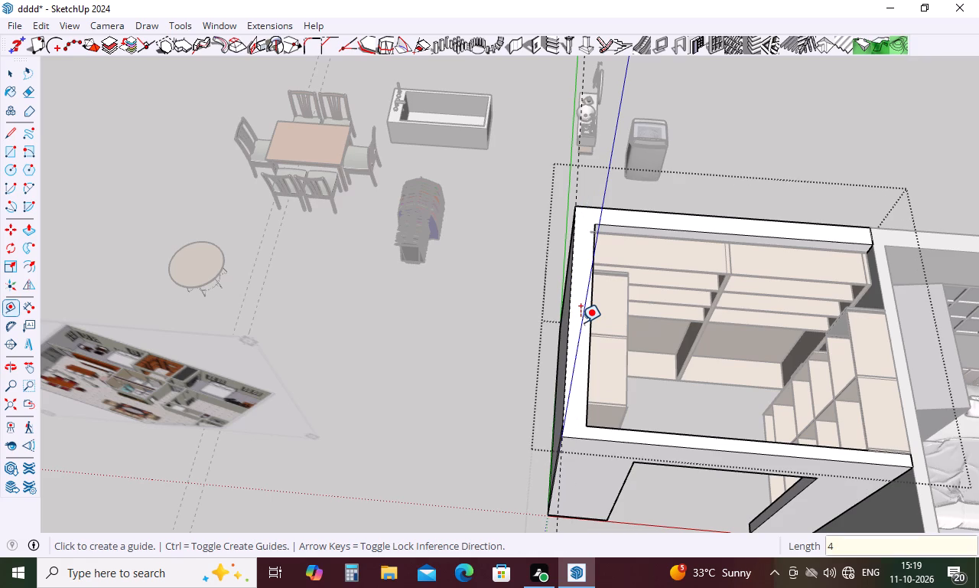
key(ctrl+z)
Place a guide 5" out from the inner top edge of the bookcase room's outer side wall.
click(587, 320)
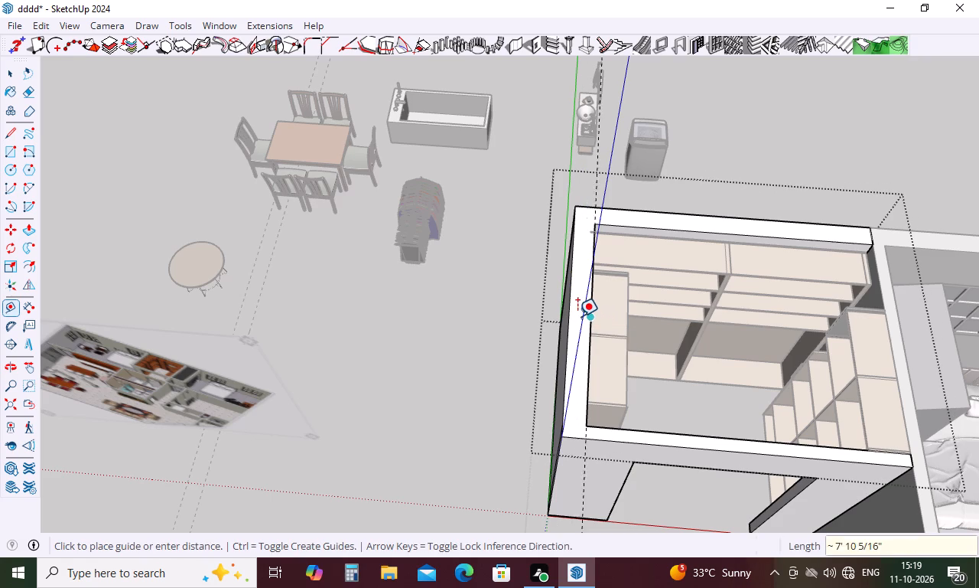
key(5)
key(Return)
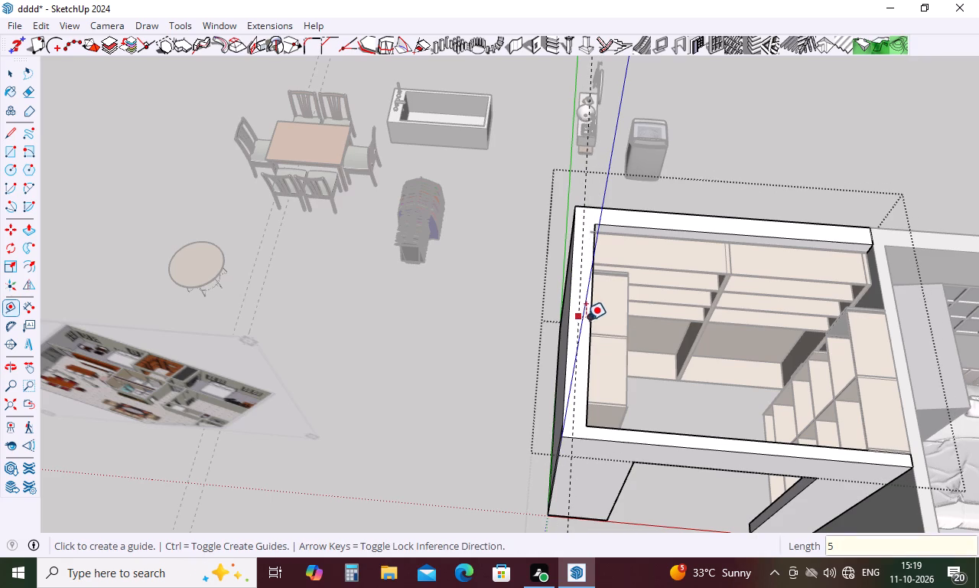
key(Escape)
Draw a line along the guide over the full length of the outer side wall's top face.
middle_drag(596, 328, 562, 454)
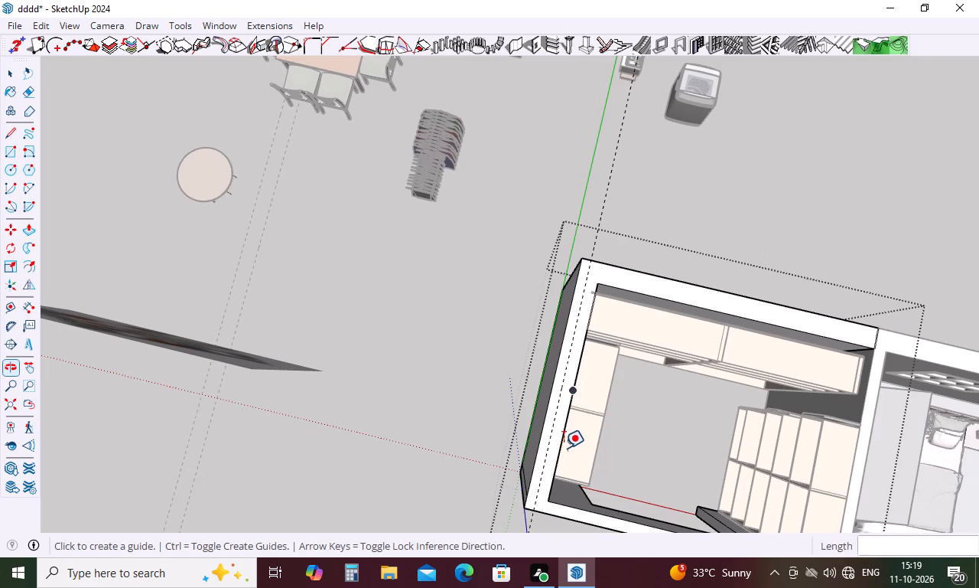
key(l)
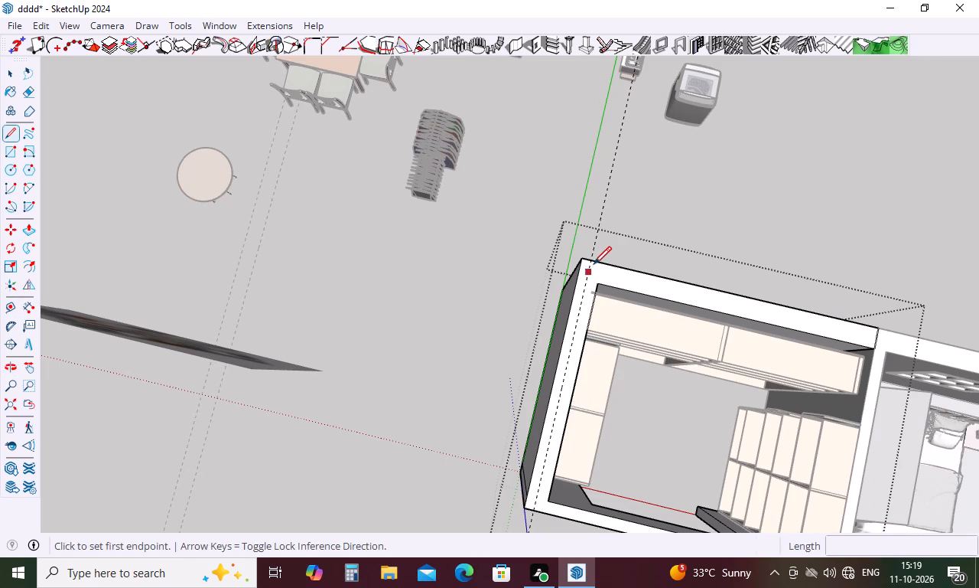
click(594, 261)
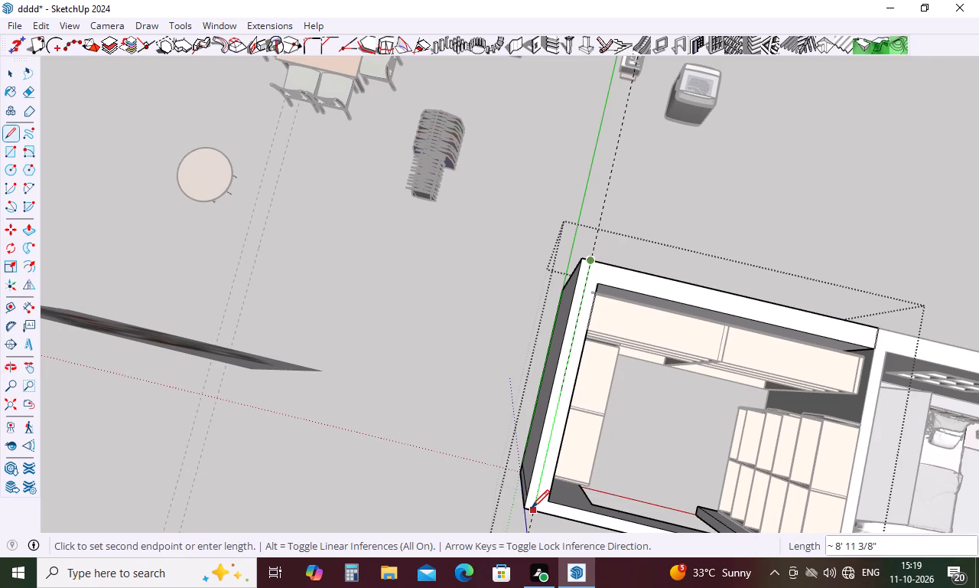
click(532, 508)
Draw a vertical line from the guide's front end down the front wall face to its bottom edge.
middle_drag(561, 528, 665, 407)
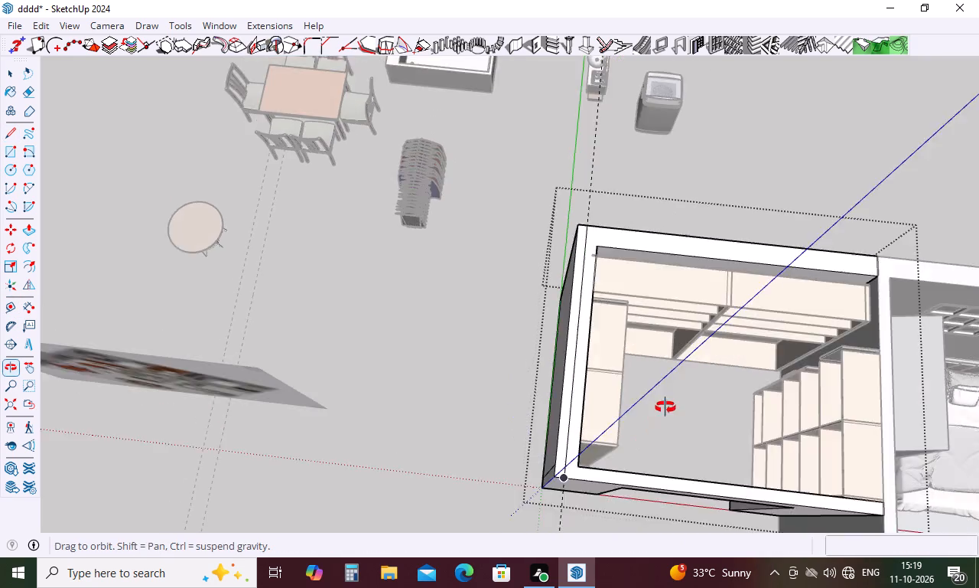
middle_drag(665, 407, 784, 289)
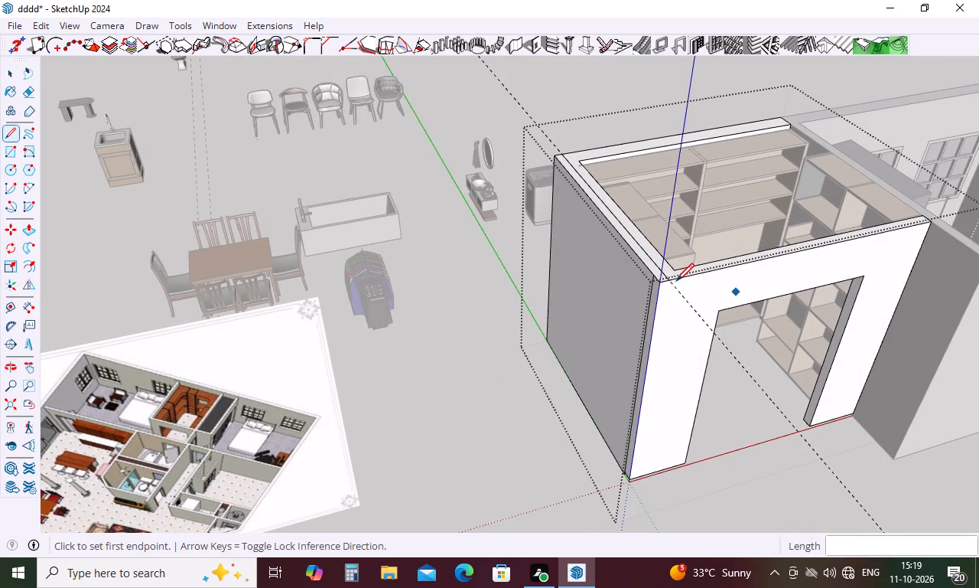
click(673, 281)
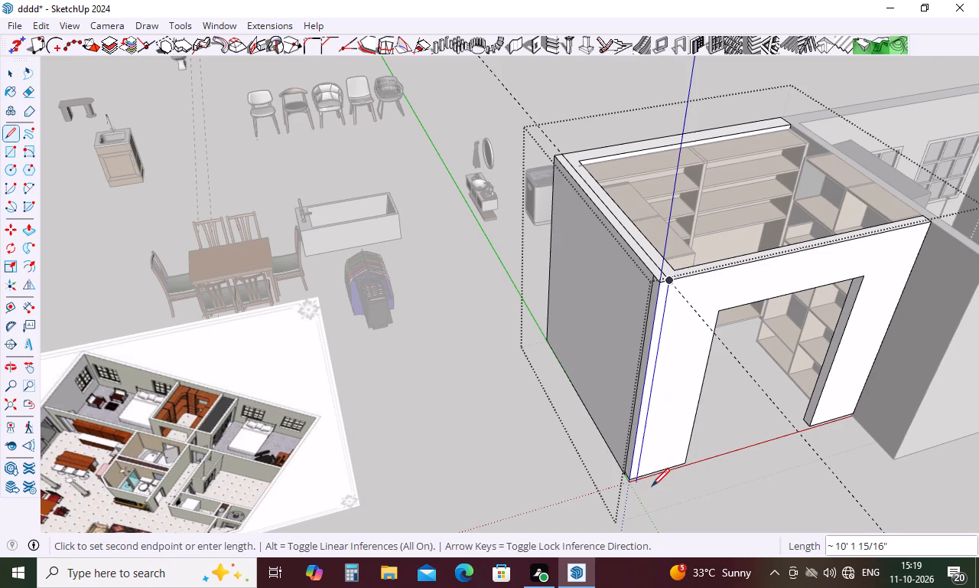
scroll(639, 482, up, 4)
middle_drag(644, 471, 648, 413)
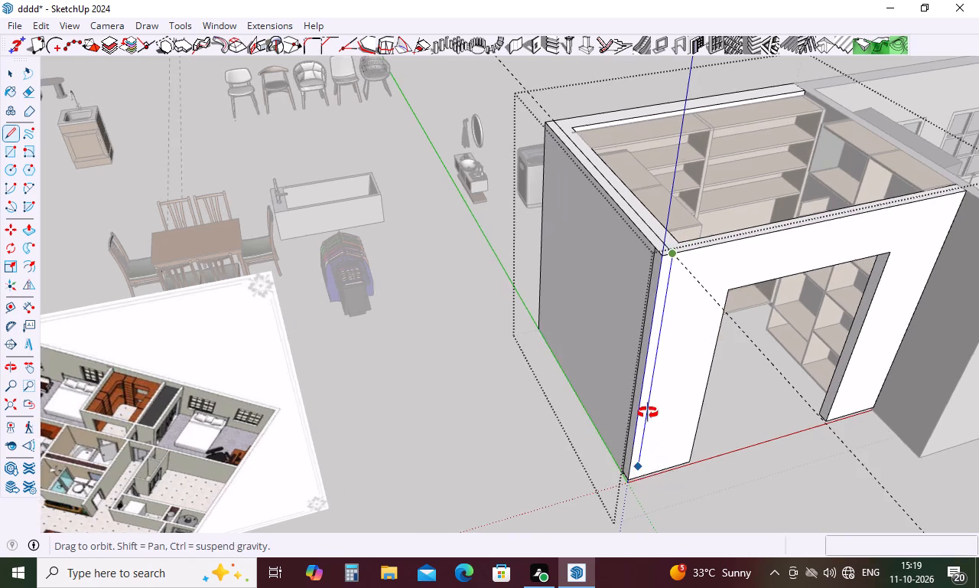
middle_drag(648, 413, 649, 326)
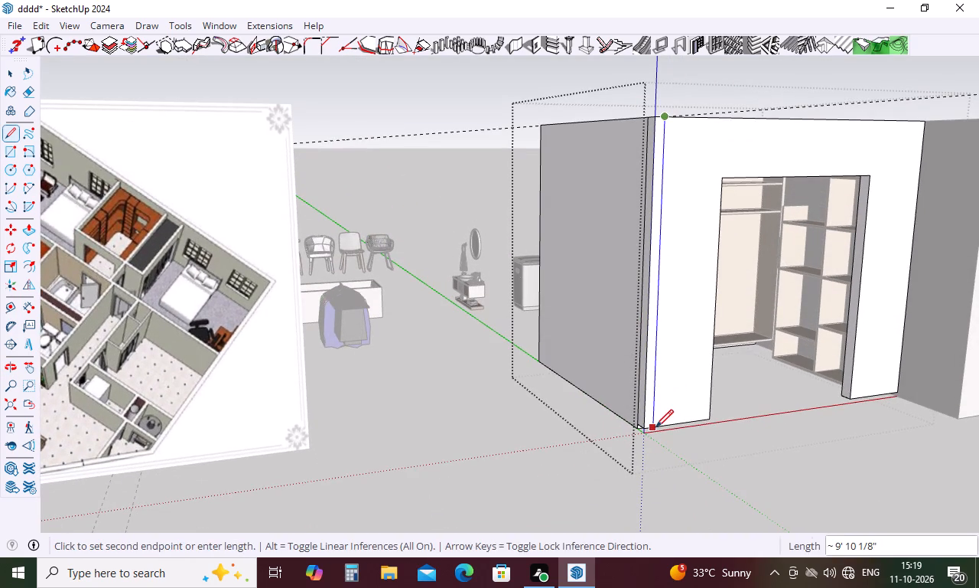
click(655, 427)
Draw a vertical line from the guide's other end down the room's back wall face to its bottom edge.
middle_drag(688, 429, 785, 587)
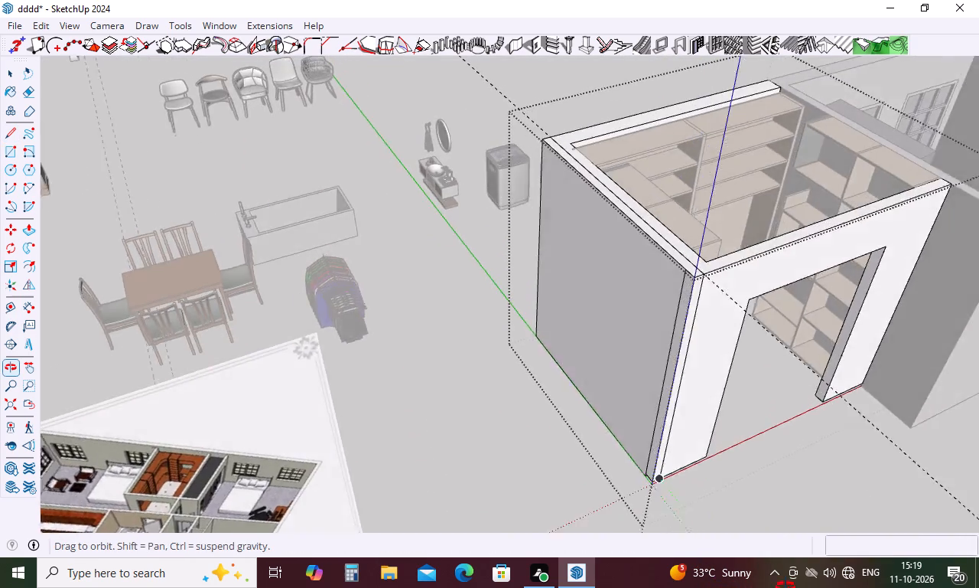
middle_drag(785, 587, 880, 579)
middle_drag(682, 411, 795, 505)
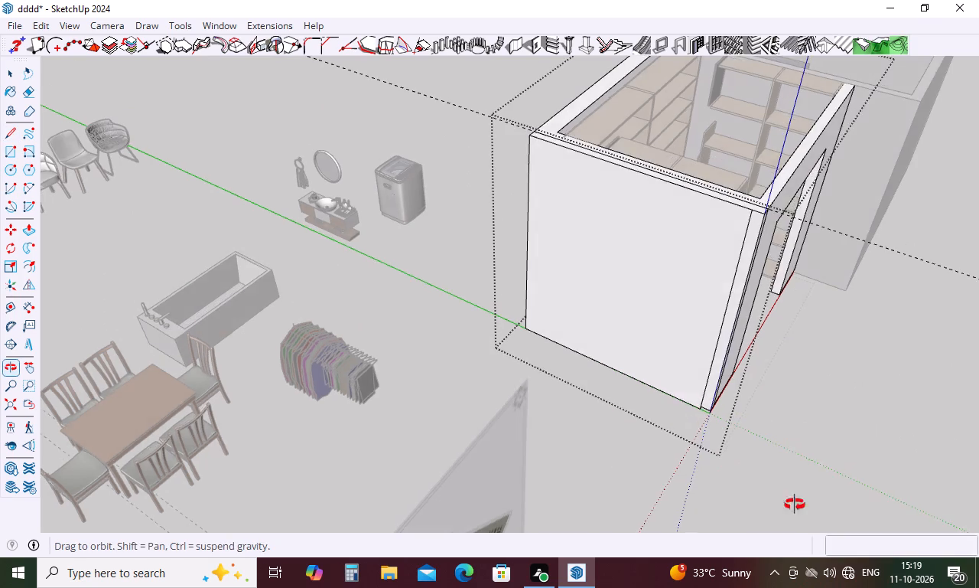
middle_drag(795, 505, 958, 525)
click(517, 160)
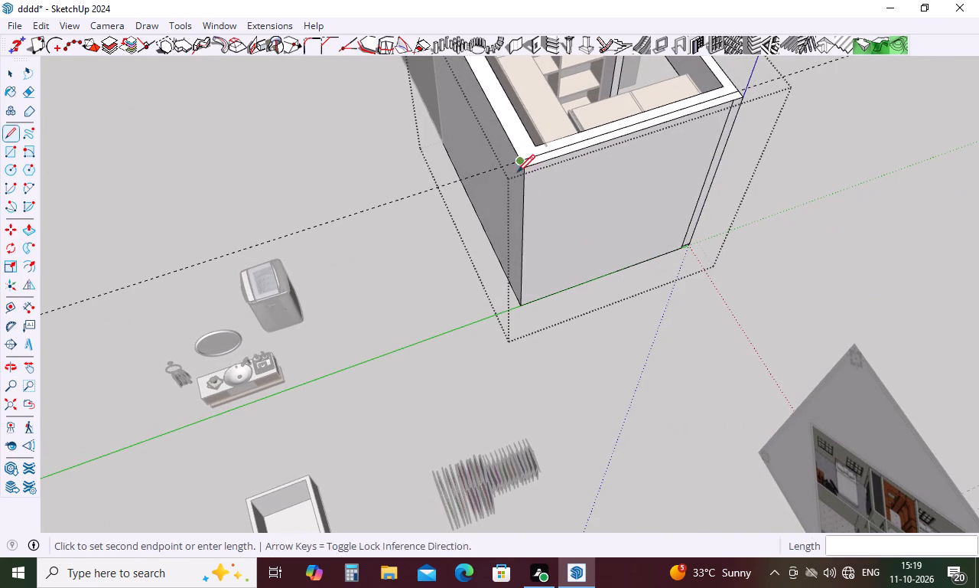
middle_drag(513, 306, 569, 335)
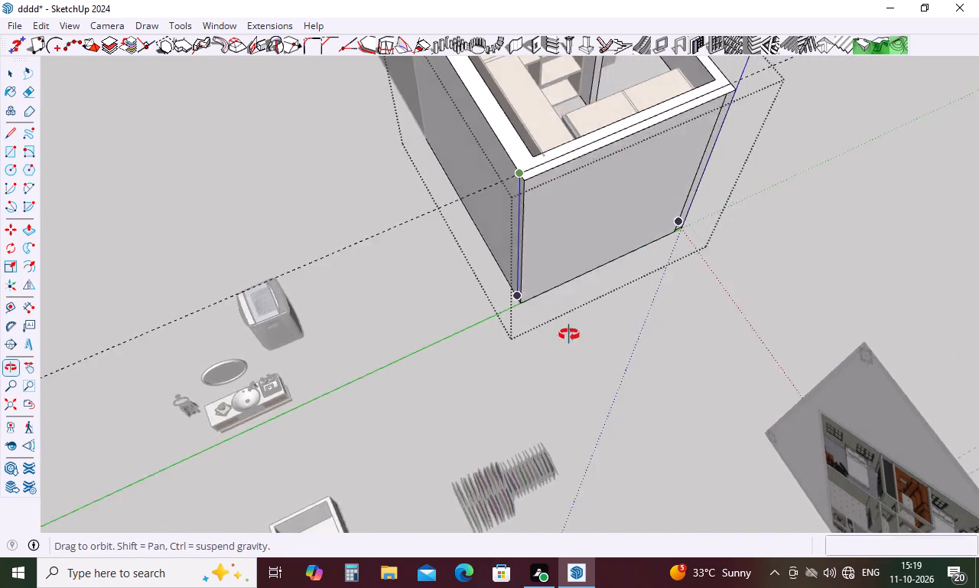
middle_drag(569, 335, 686, 291)
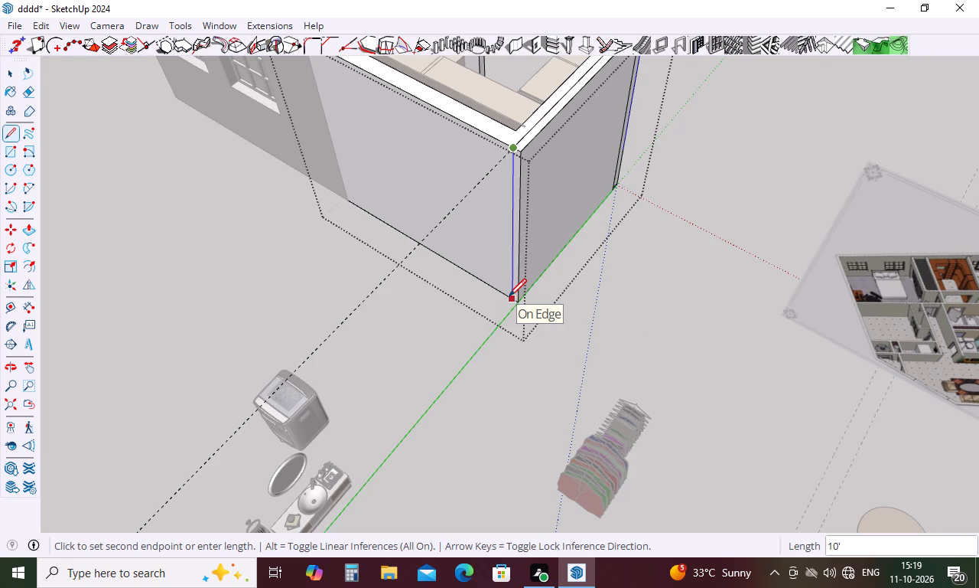
middle_drag(509, 296, 553, 171)
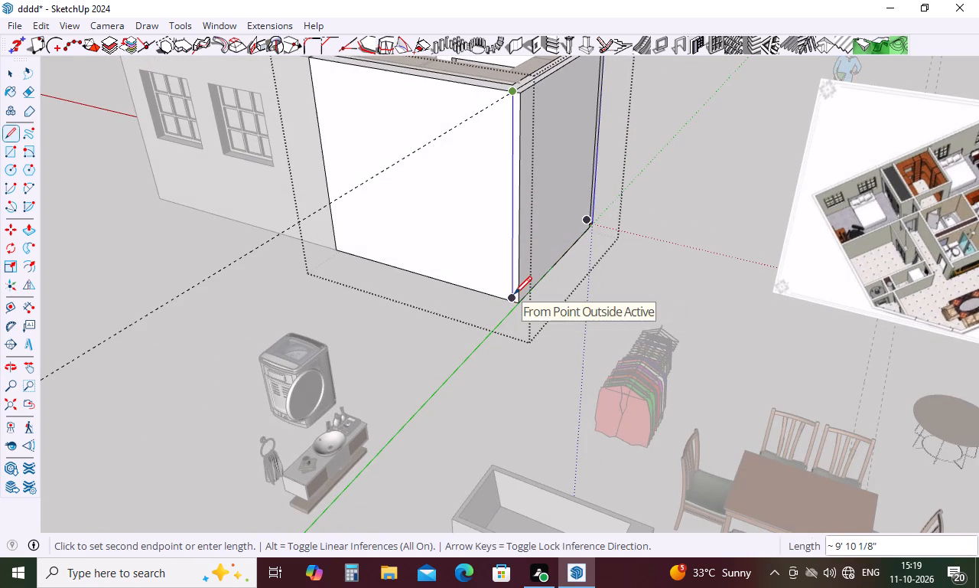
click(514, 294)
middle_drag(551, 273, 444, 334)
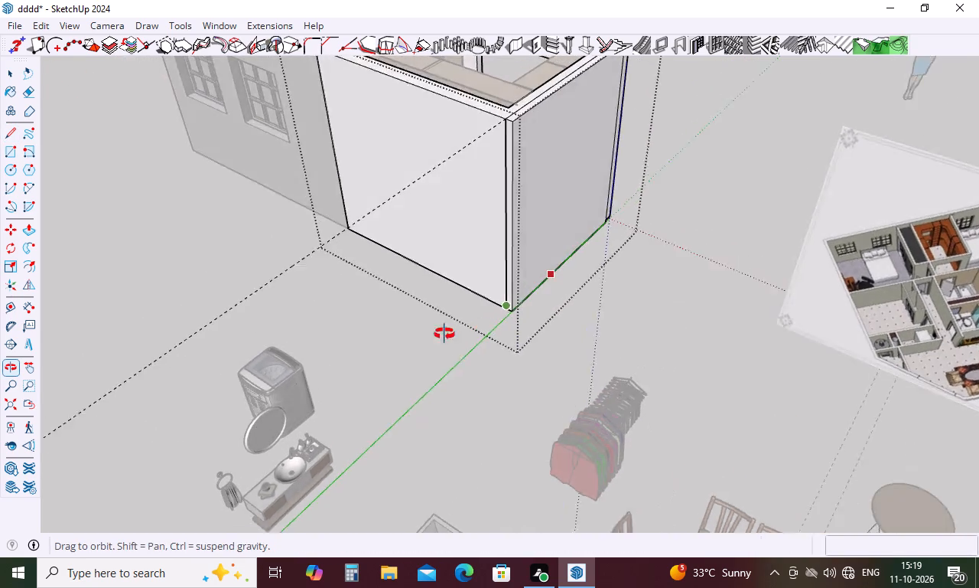
middle_drag(444, 334, 393, 371)
key(Escape)
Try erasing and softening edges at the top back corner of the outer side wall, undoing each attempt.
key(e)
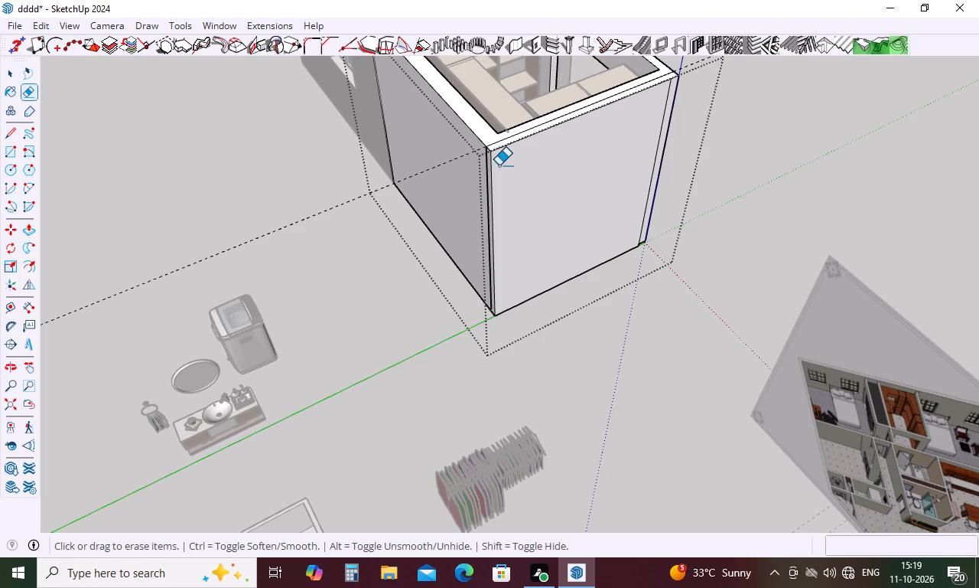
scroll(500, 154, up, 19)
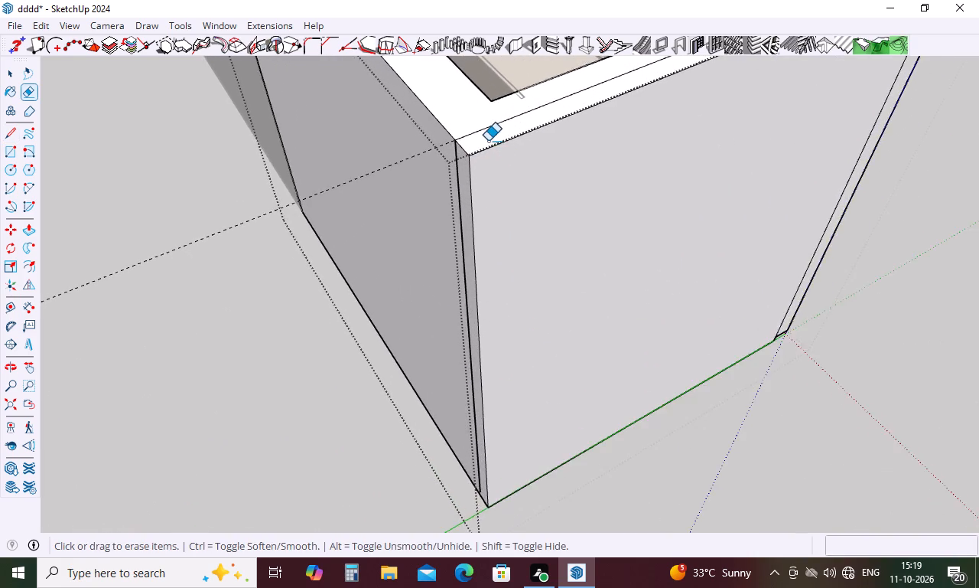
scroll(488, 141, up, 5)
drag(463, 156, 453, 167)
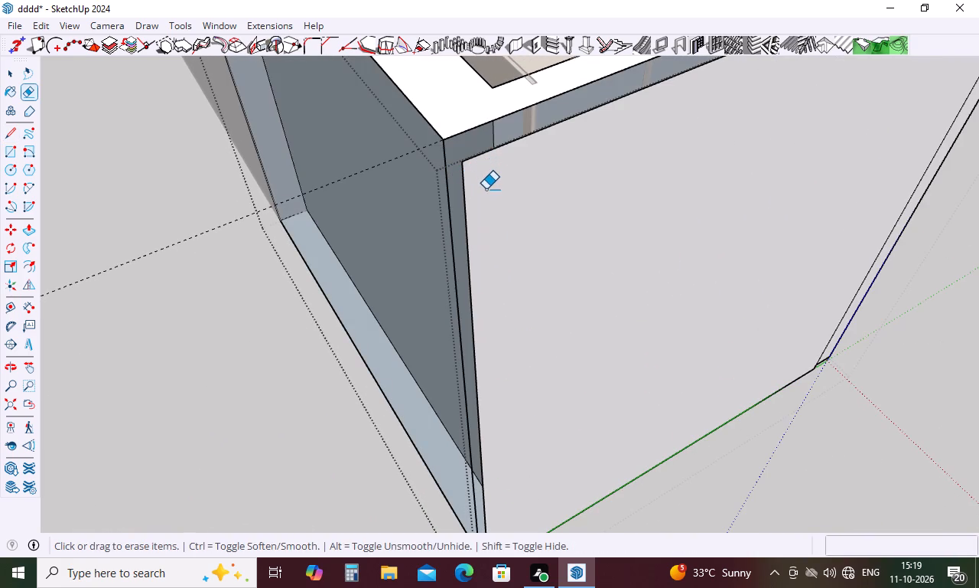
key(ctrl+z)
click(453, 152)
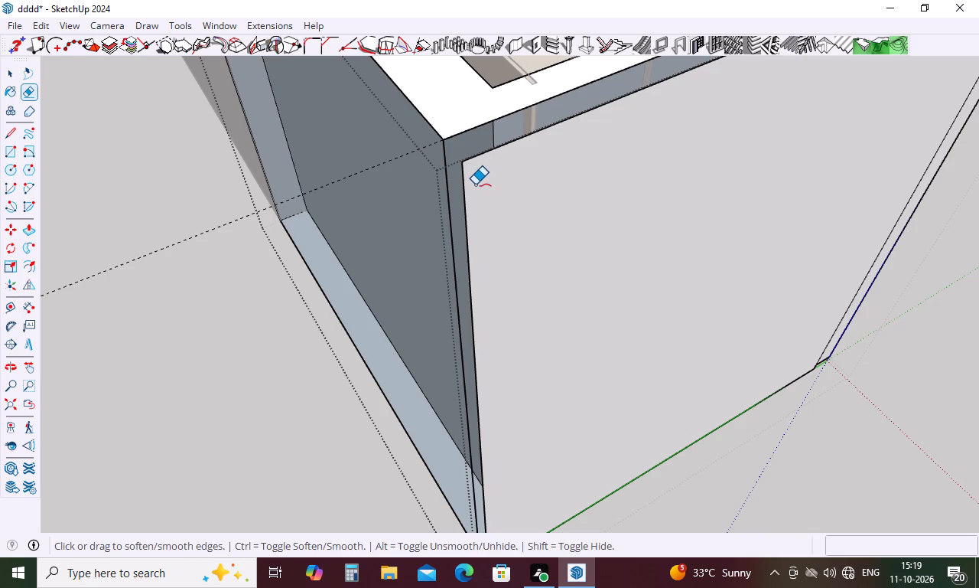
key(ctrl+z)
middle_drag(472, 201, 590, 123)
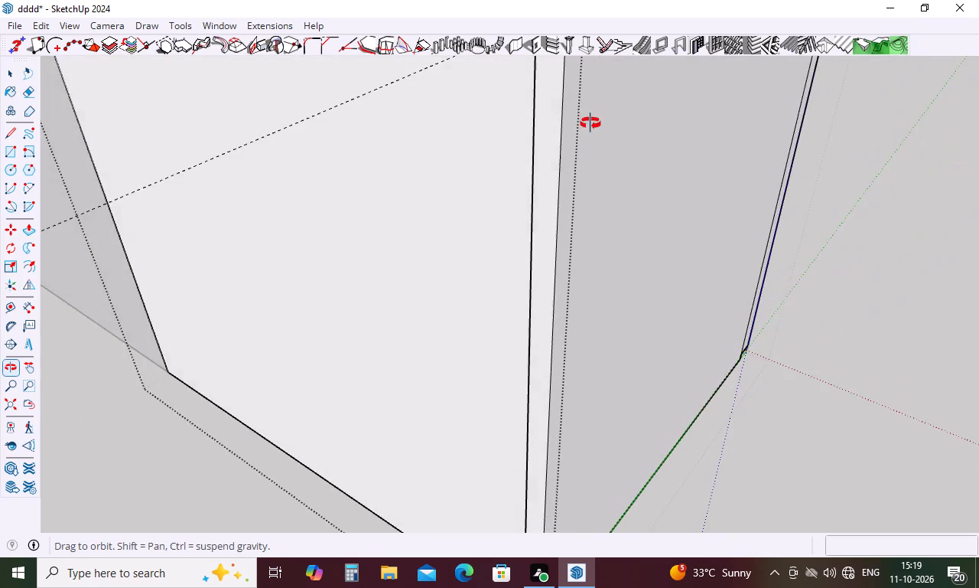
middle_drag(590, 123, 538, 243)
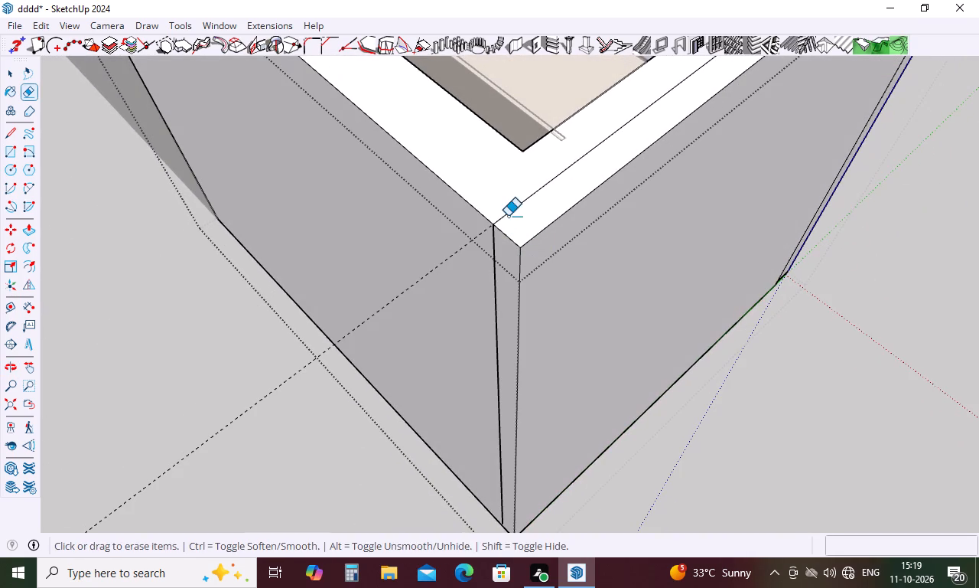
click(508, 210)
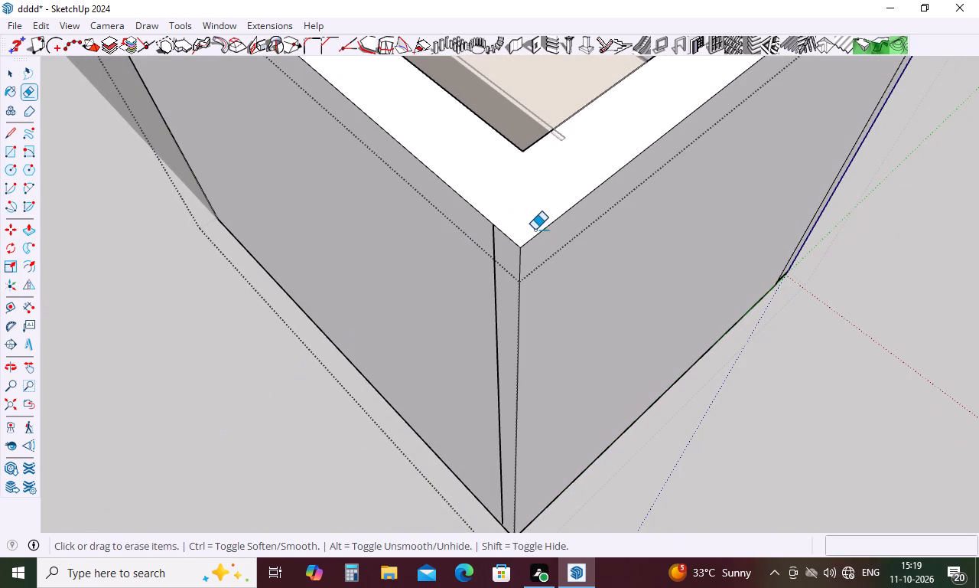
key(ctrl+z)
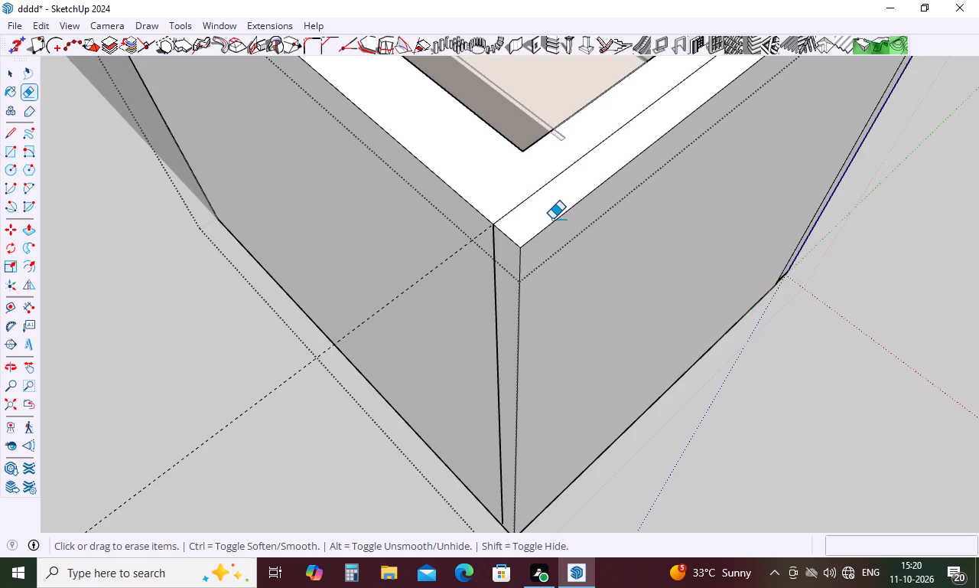
Erase the edges of the outer side wall's outer strip beyond the new line, at the top and at the front corner.
drag(553, 219, 557, 227)
middle_drag(568, 279, 428, 273)
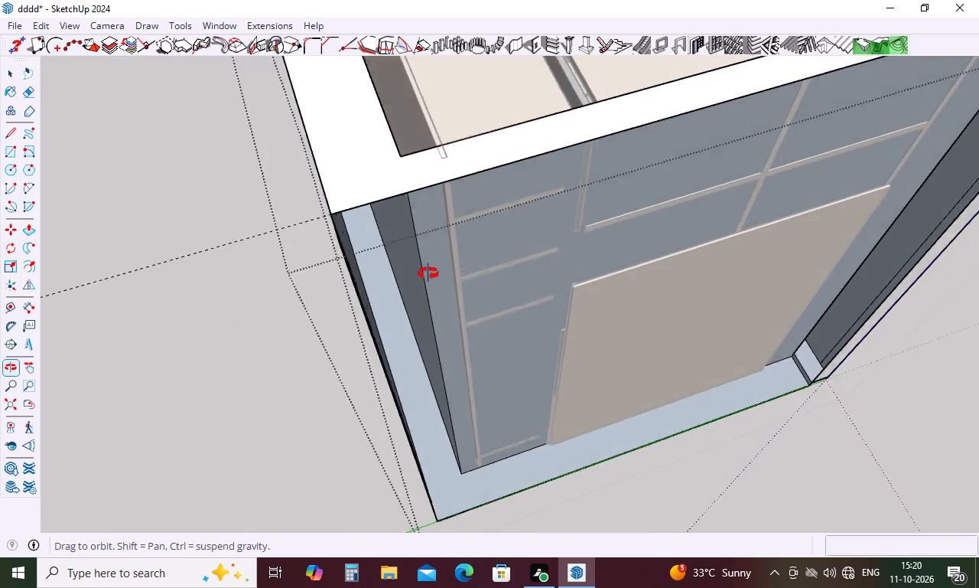
middle_drag(428, 273, 407, 251)
scroll(389, 255, down, 4)
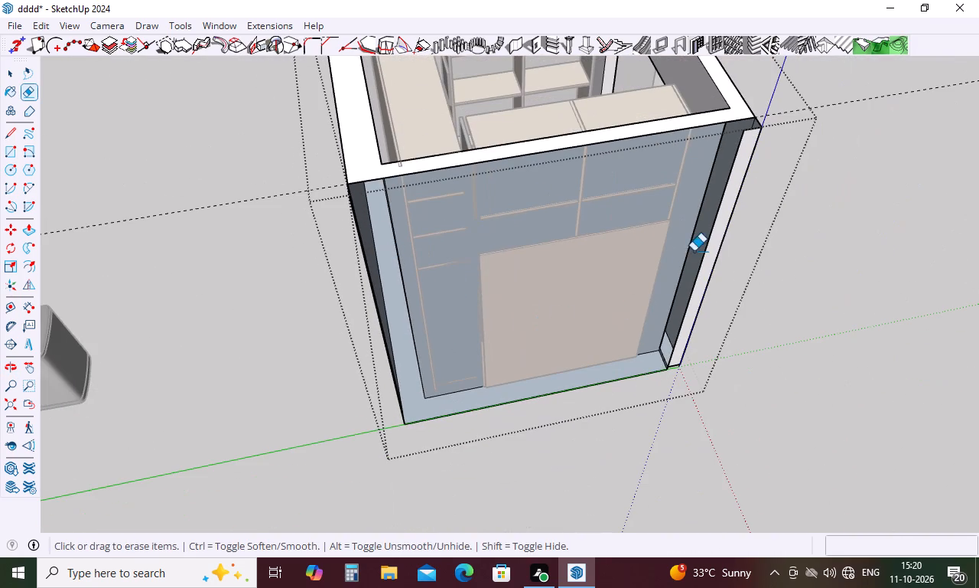
click(750, 136)
drag(745, 149, 739, 150)
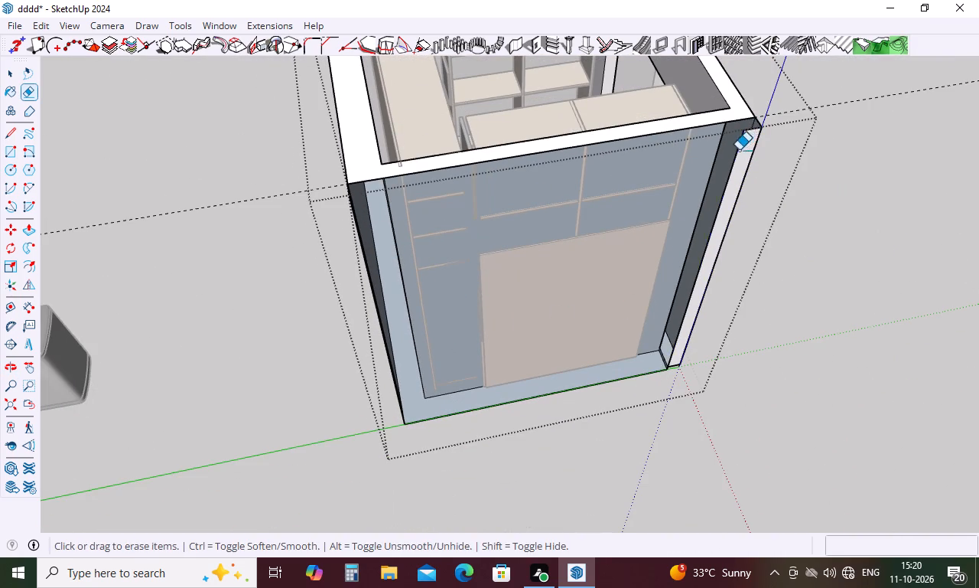
drag(739, 150, 737, 152)
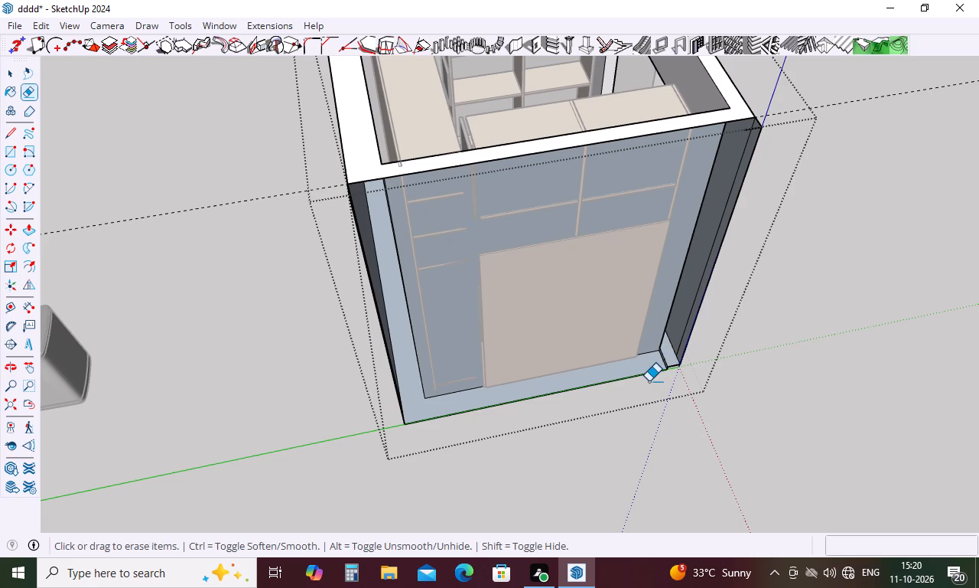
Draw a rectangle over the opened outer side of the side wall, from its top back corner to the bottom front corner.
middle_drag(573, 401, 551, 372)
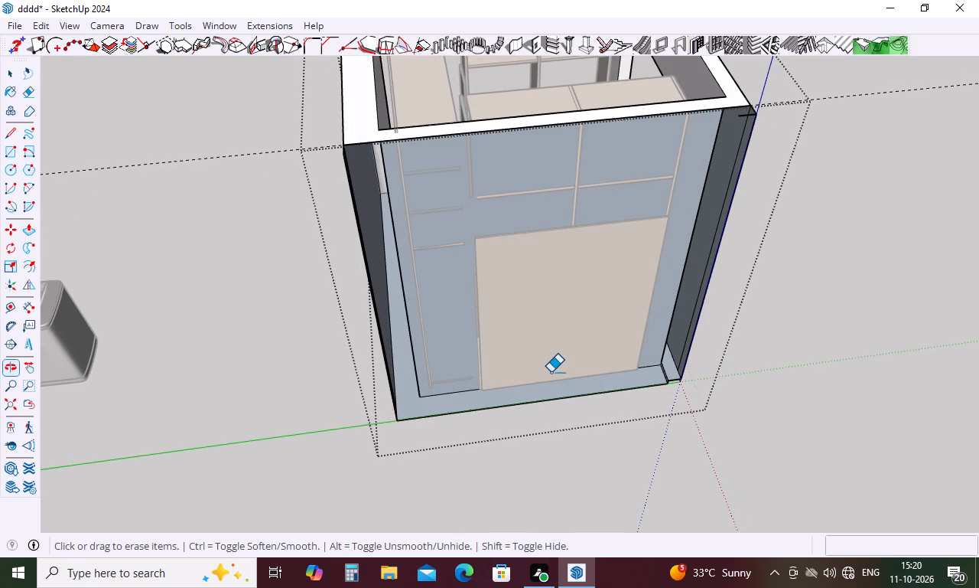
key(Escape)
key(r)
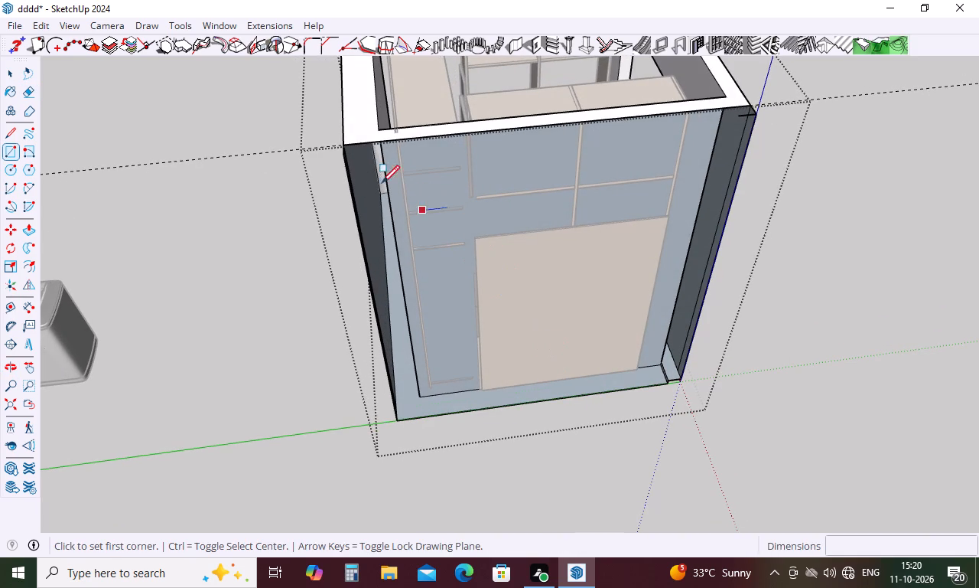
click(346, 145)
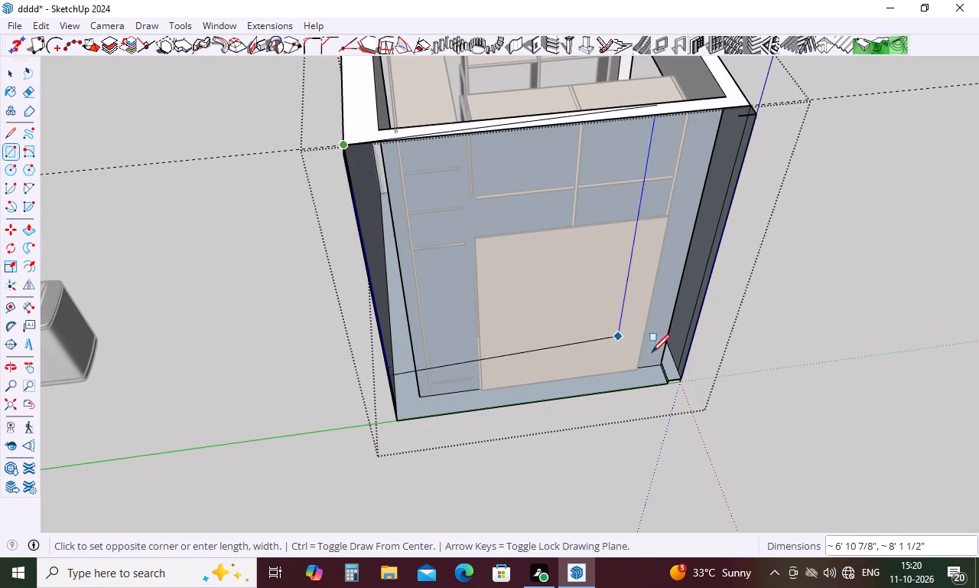
click(677, 370)
key(space)
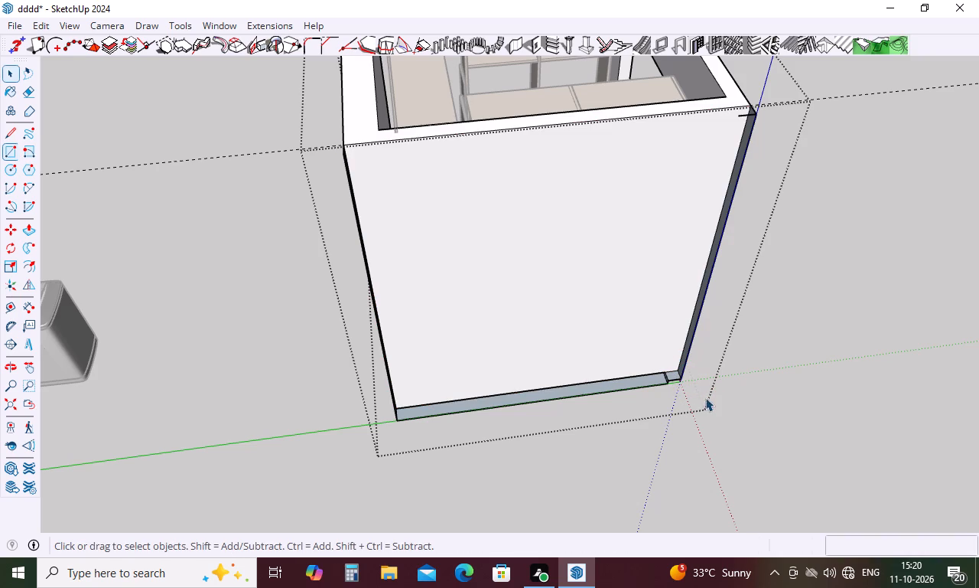
Erase the old outer face's leftover bottom edge and the surplus vertical strip at the side wall's back corner.
key(e)
click(529, 401)
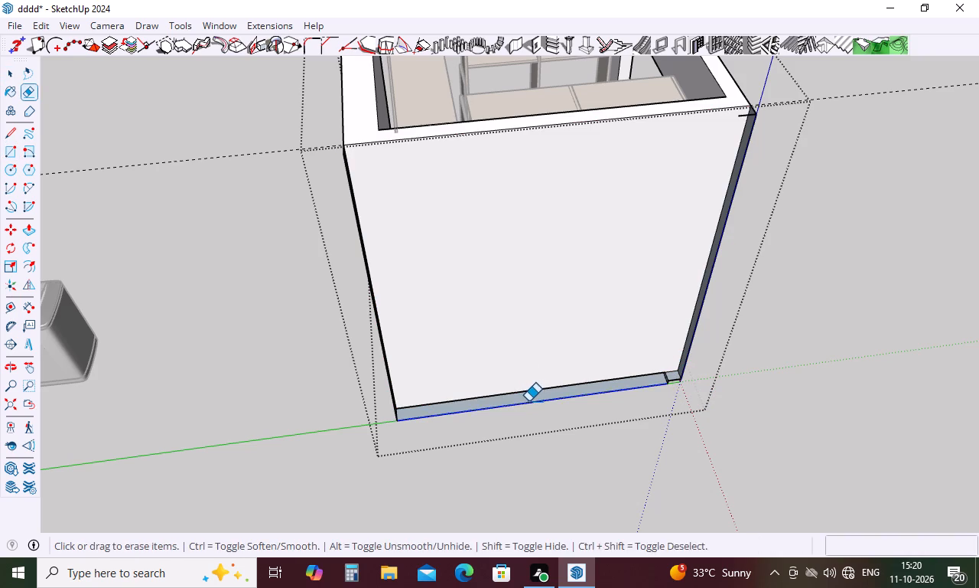
middle_drag(574, 404, 578, 97)
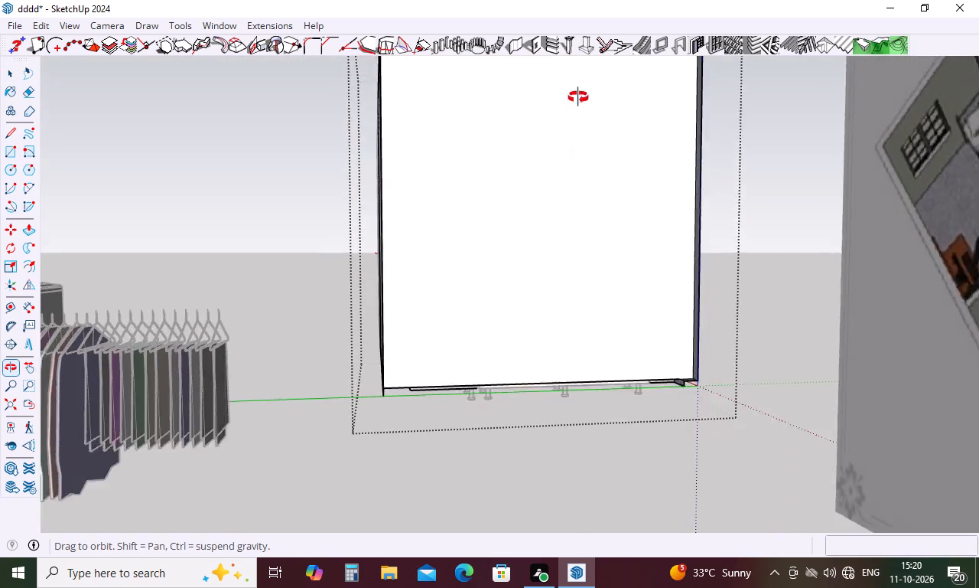
middle_drag(578, 97, 614, 95)
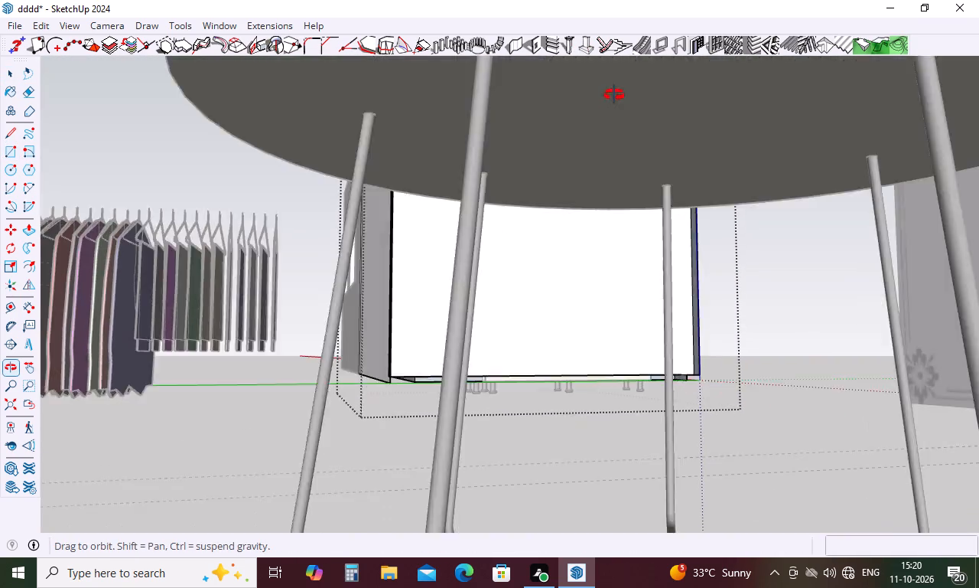
middle_drag(614, 95, 658, 5)
middle_drag(564, 252, 625, 232)
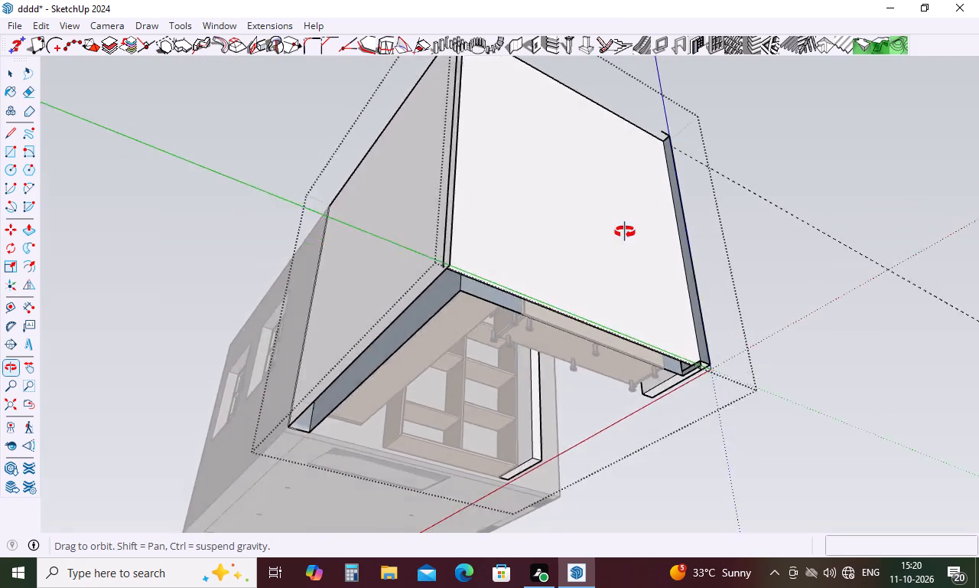
scroll(633, 242, down, 1)
middle_drag(625, 232, 743, 296)
middle_drag(574, 344, 574, 355)
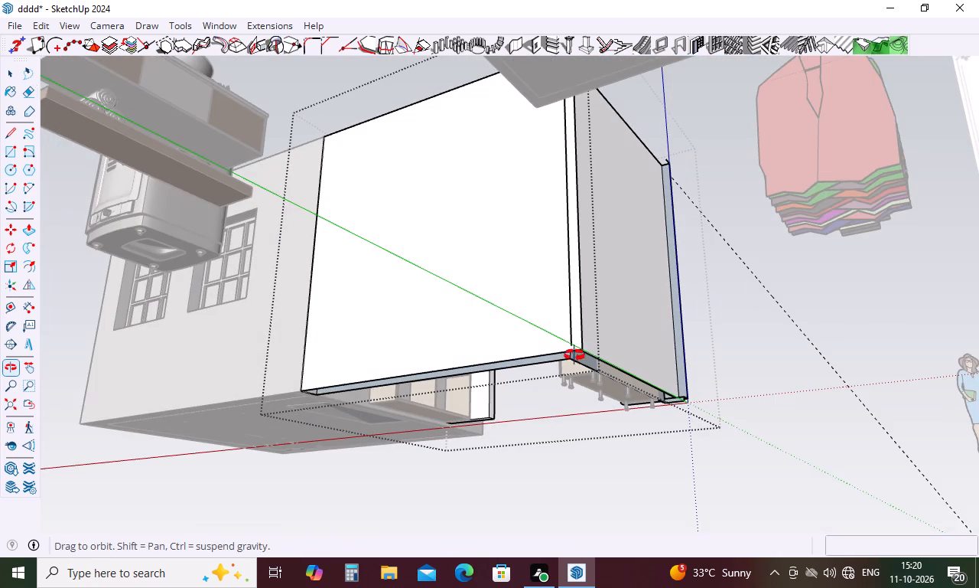
middle_drag(574, 355, 578, 587)
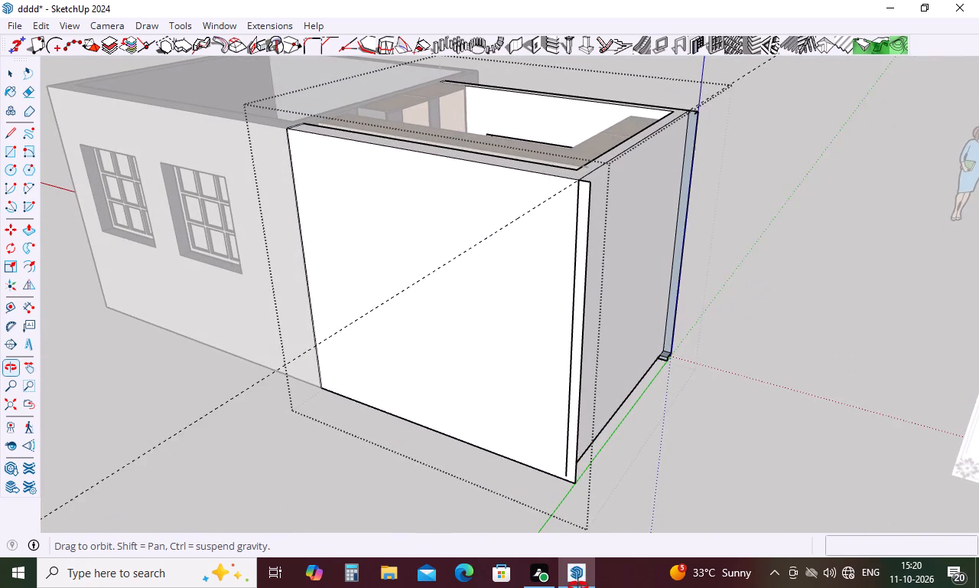
middle_drag(578, 587, 576, 581)
click(590, 188)
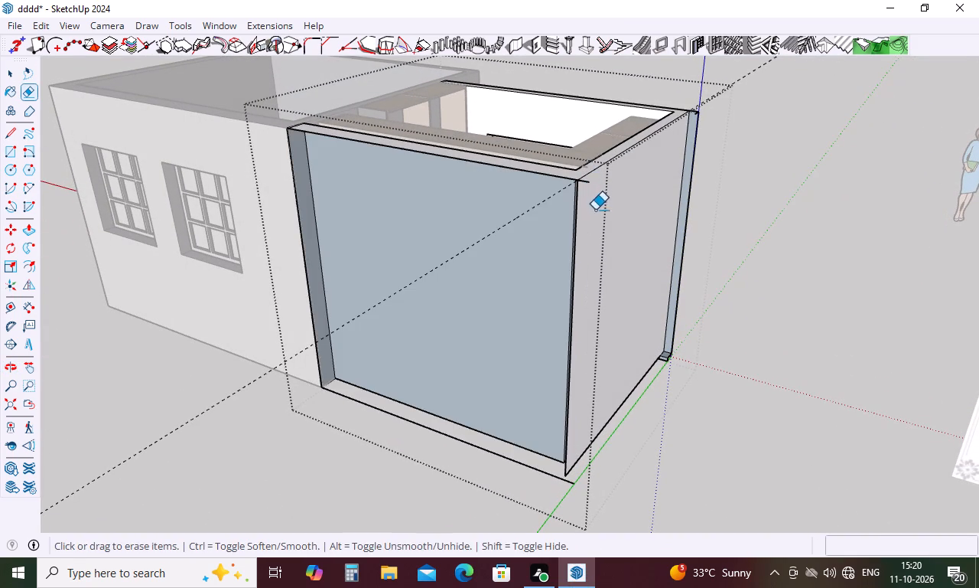
drag(590, 187, 581, 185)
drag(591, 179, 581, 196)
Draw a rectangle 10' 5" long over the open outer face of the back wall, from its top corner to the opposite bottom corner.
middle_drag(571, 491, 644, 436)
scroll(618, 462, up, 7)
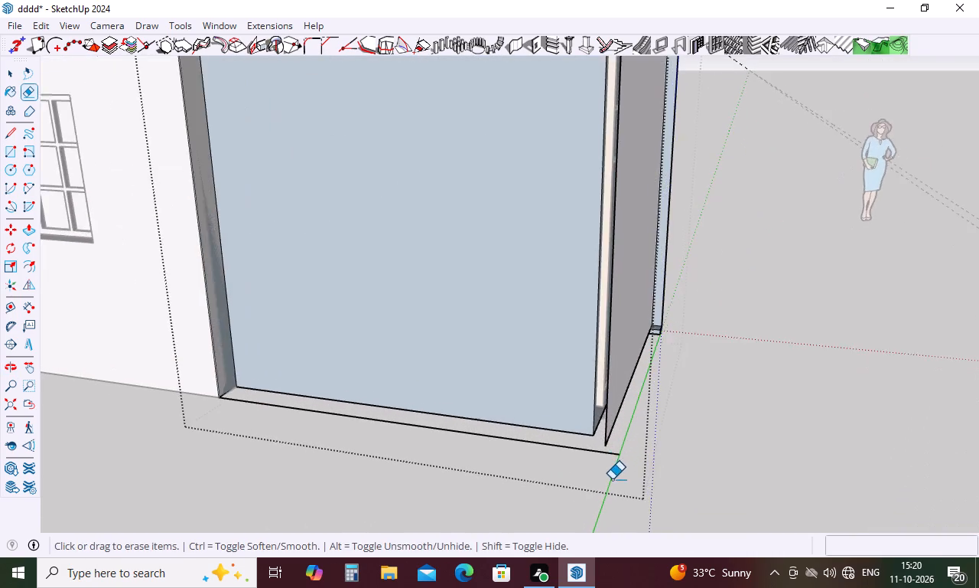
scroll(612, 479, up, 9)
middle_drag(610, 452, 661, 353)
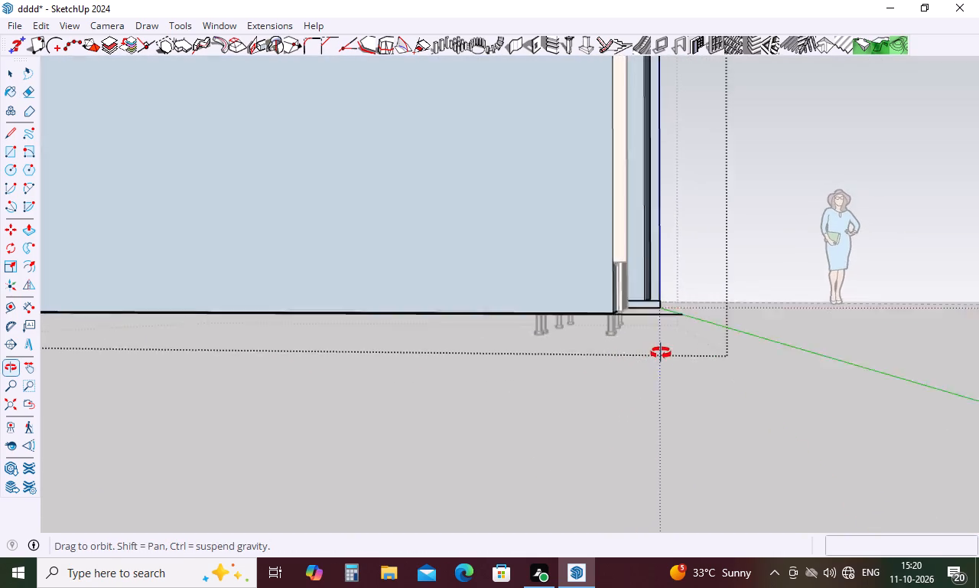
middle_drag(661, 353, 441, 373)
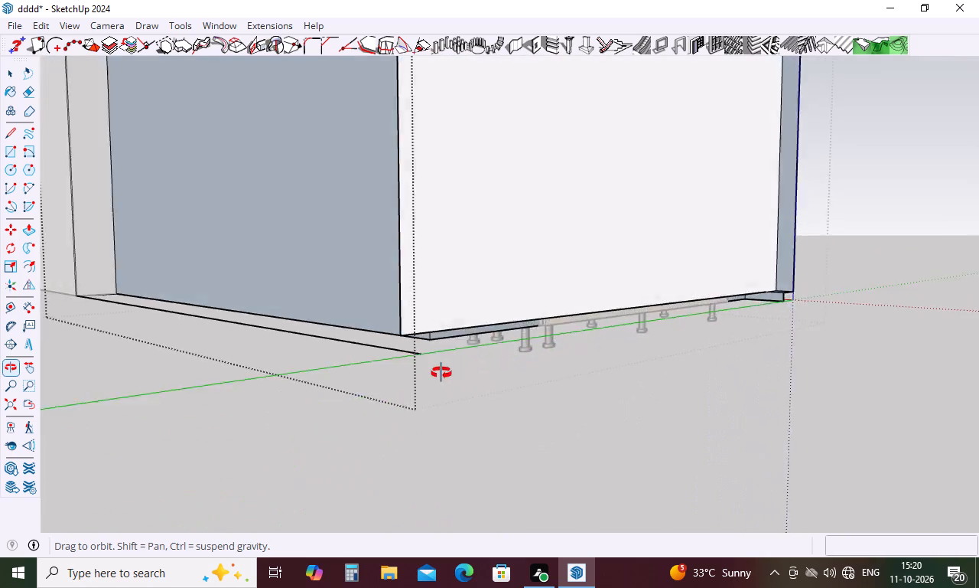
middle_drag(441, 373, 366, 217)
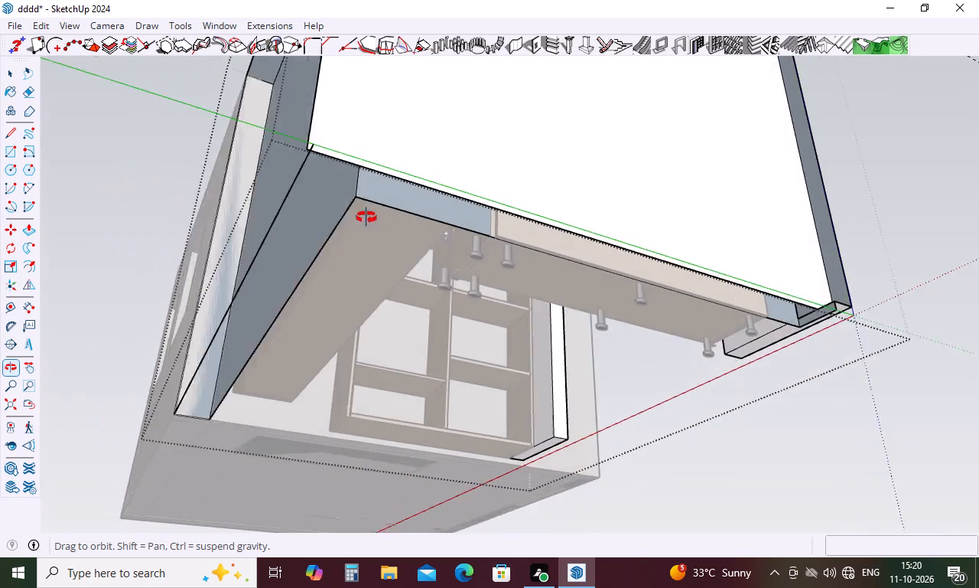
middle_drag(366, 217, 153, 249)
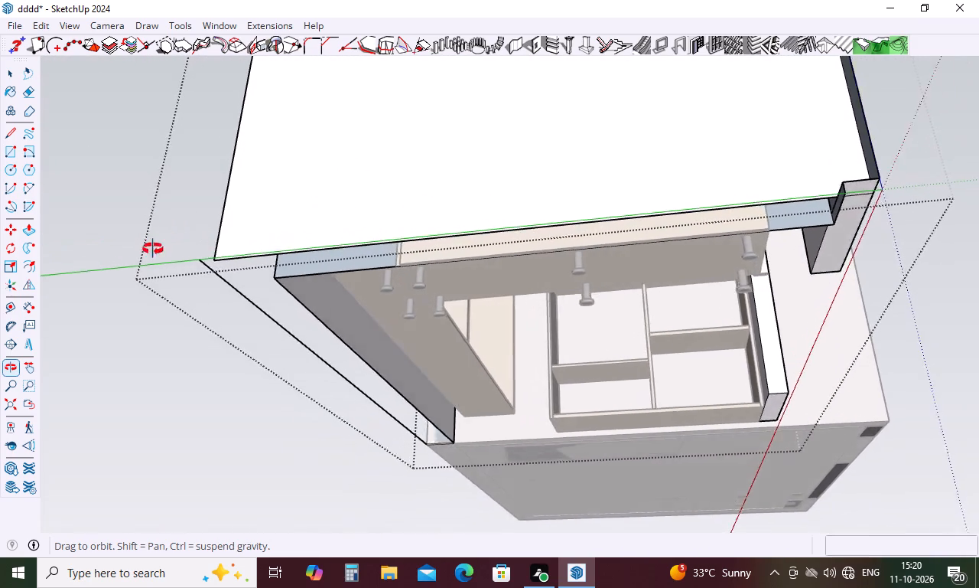
middle_drag(153, 249, 422, 388)
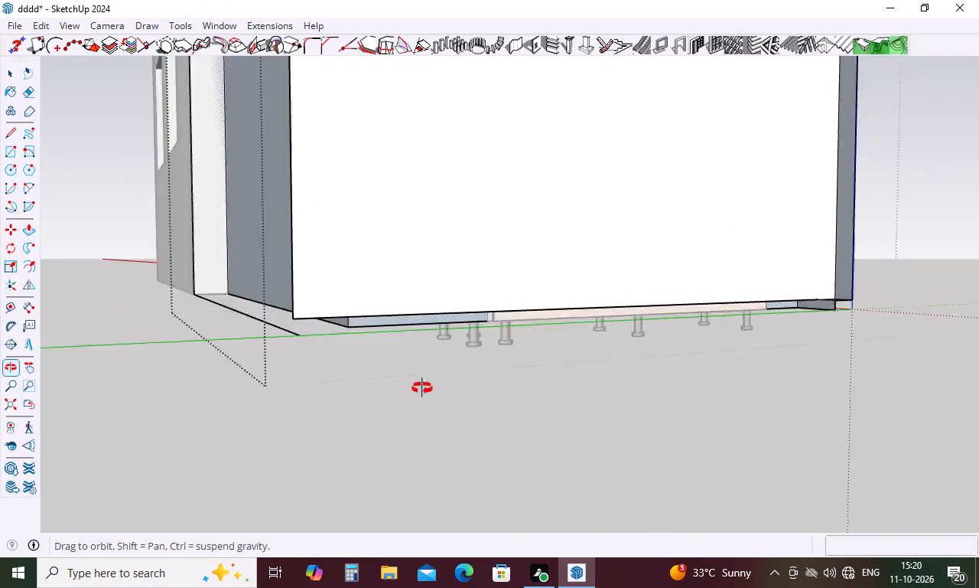
middle_drag(422, 388, 568, 420)
scroll(590, 394, down, 10)
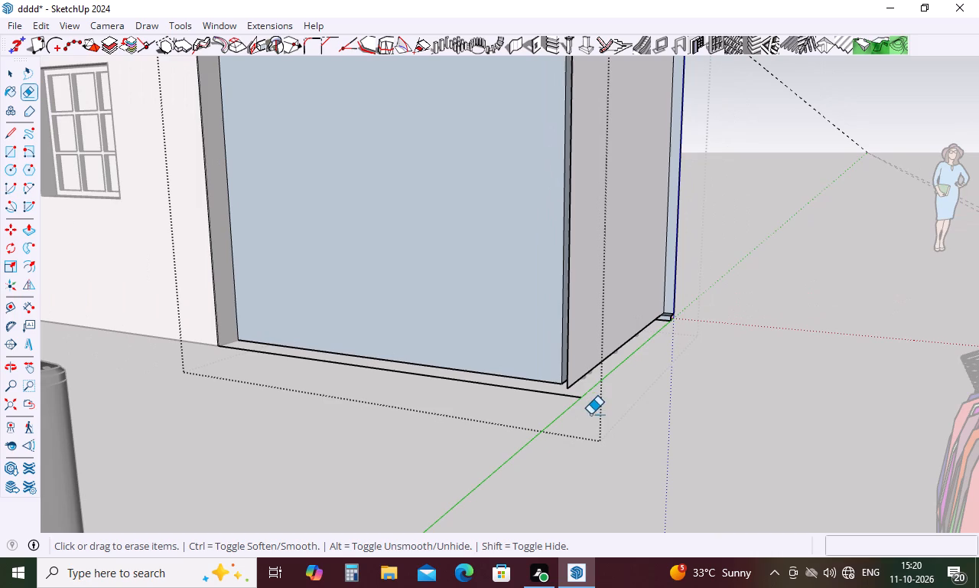
key(Escape)
key(r)
scroll(545, 428, down, 10)
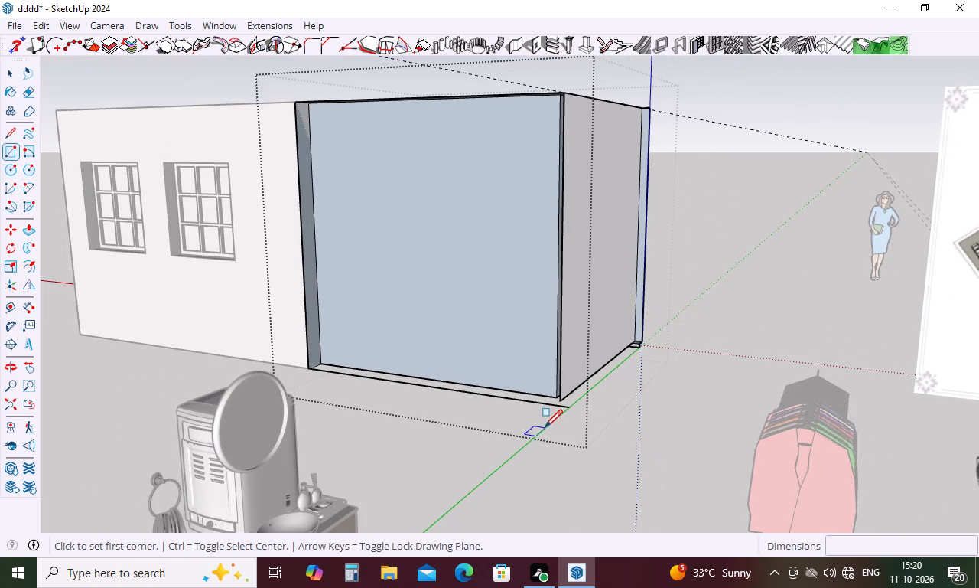
click(295, 101)
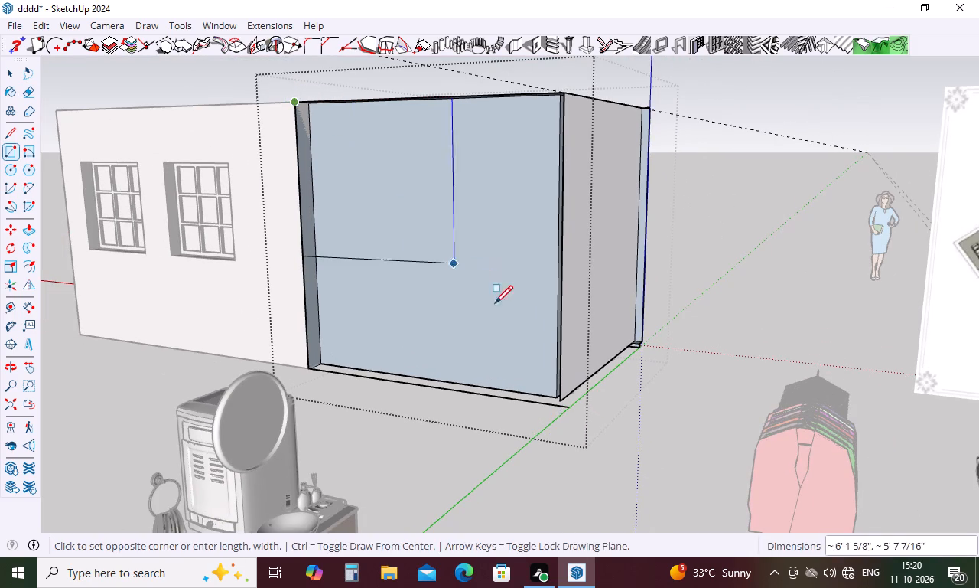
click(558, 398)
Fill the remaining gap along the back wall's bottom edge with a rectangle 10' 5" by about 1 7/8".
middle_drag(581, 430, 605, 231)
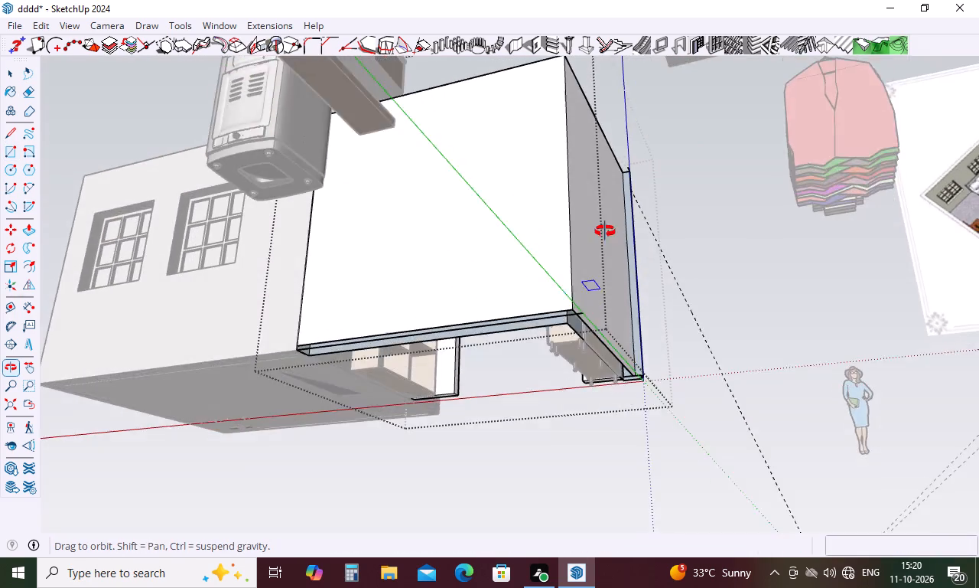
middle_drag(605, 231, 649, 137)
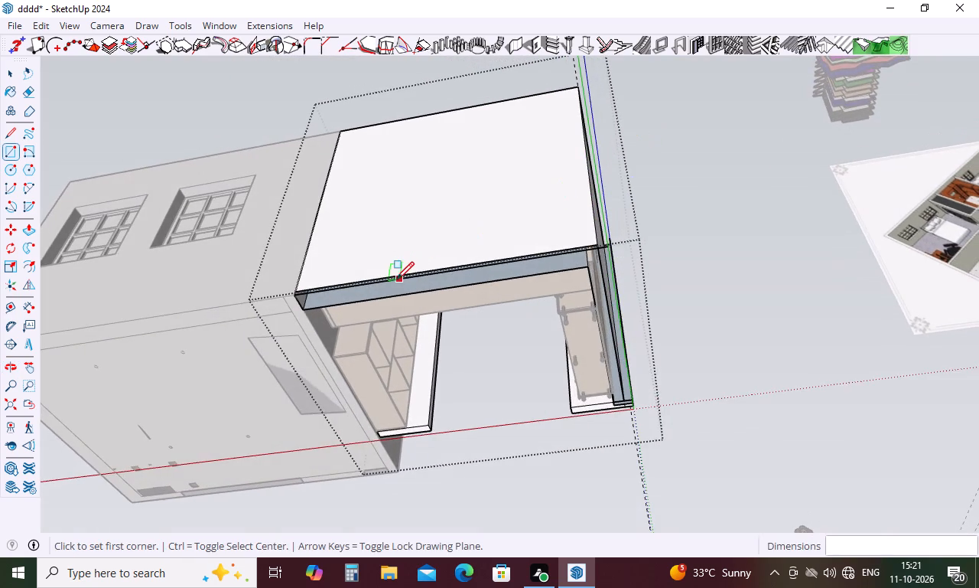
scroll(396, 279, up, 5)
middle_drag(396, 279, 533, 327)
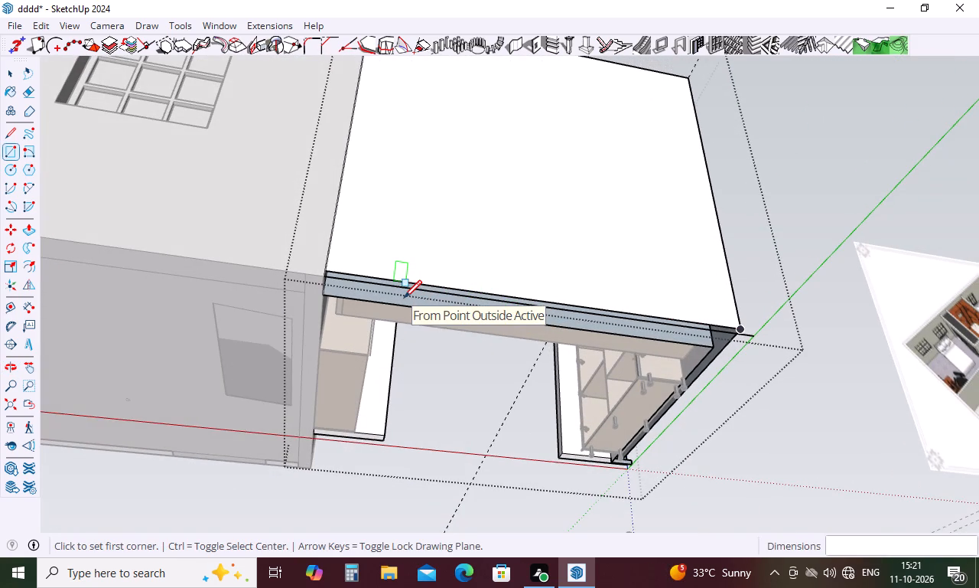
scroll(385, 271, up, 4)
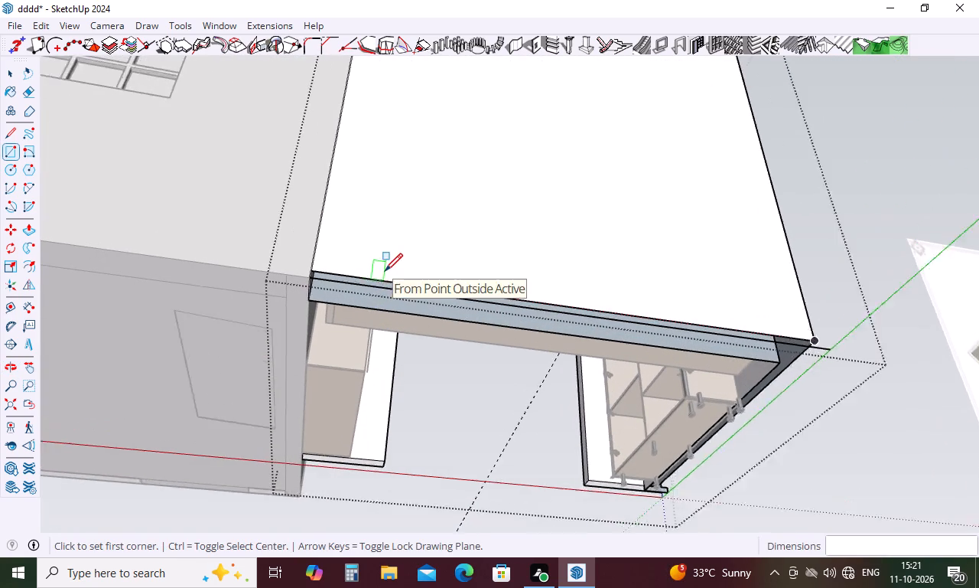
scroll(332, 290, up, 4)
click(290, 263)
scroll(297, 260, down, 4)
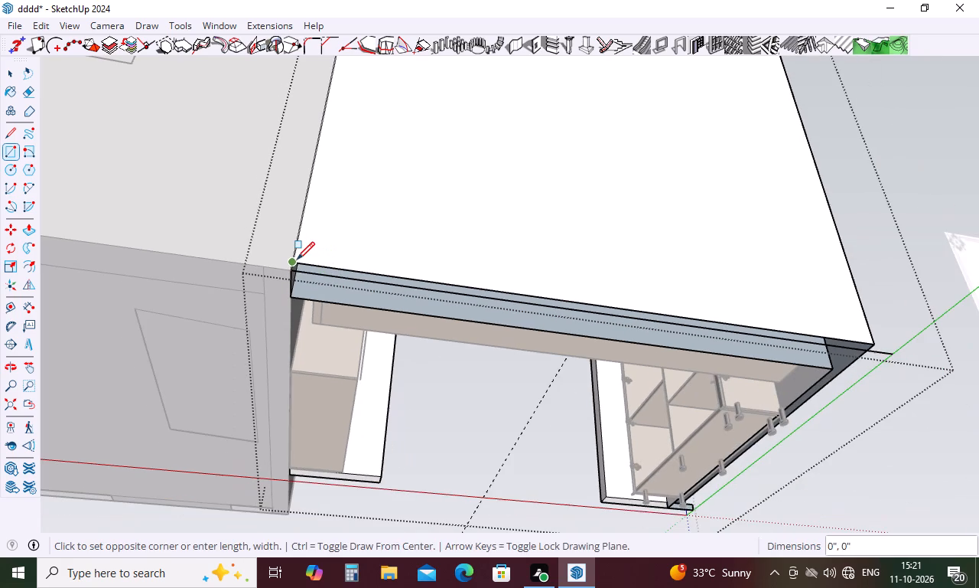
click(877, 356)
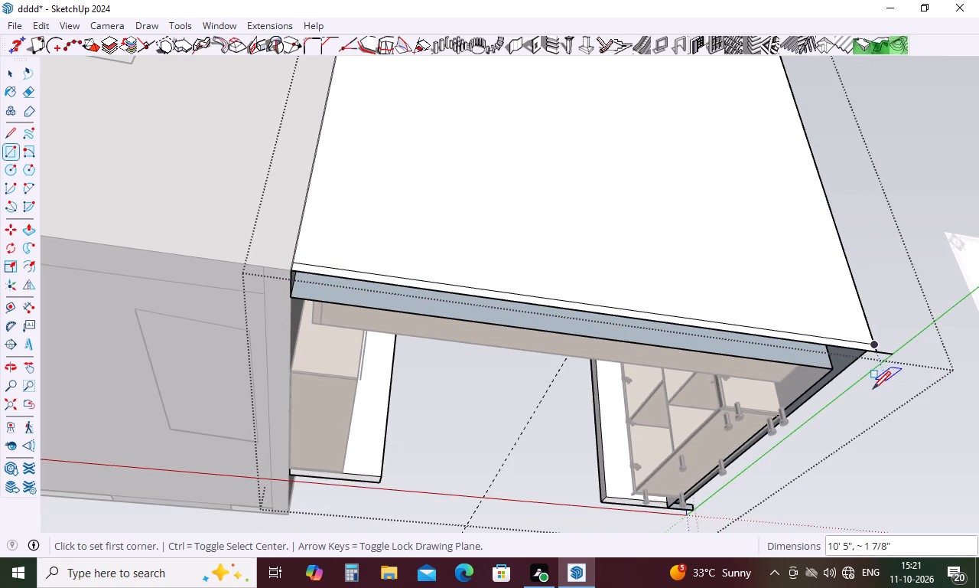
Erase the overshooting edge at the back wall's bottom corner and the line dividing the wall's two outer faces.
key(space)
key(e)
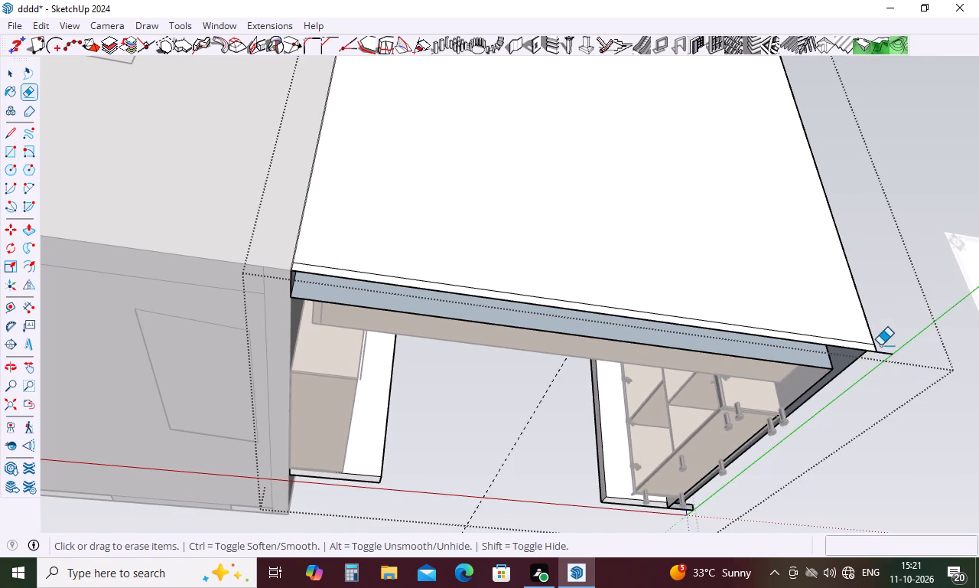
drag(886, 349, 887, 360)
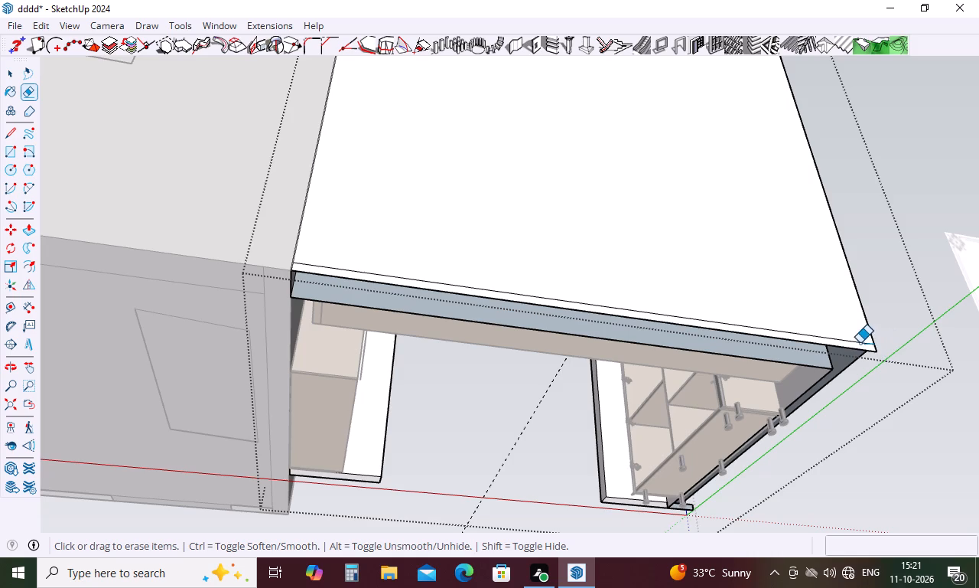
click(860, 343)
Close the back wall's open underside with a rectangle about 10' 5" long between its outer and inner bottom corners.
key(r)
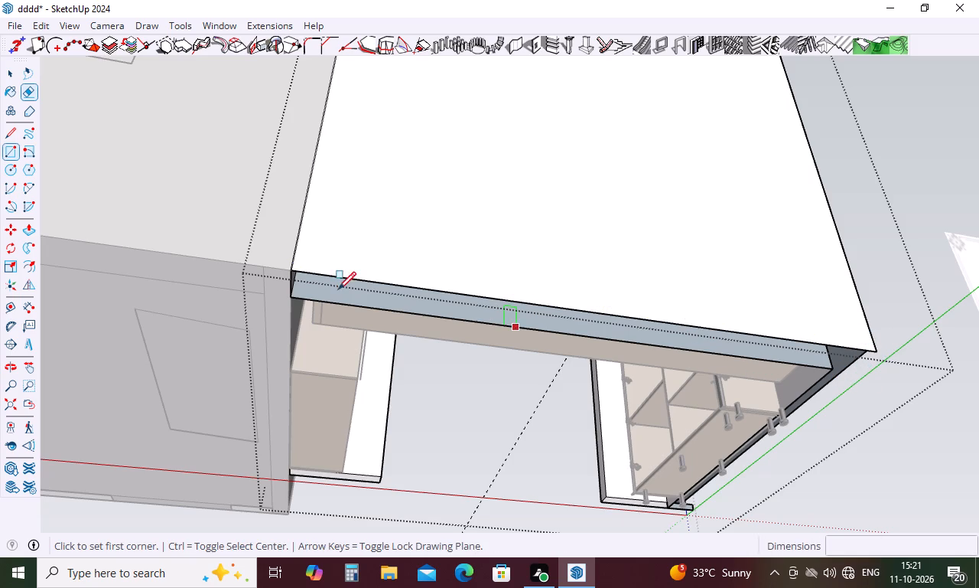
click(288, 269)
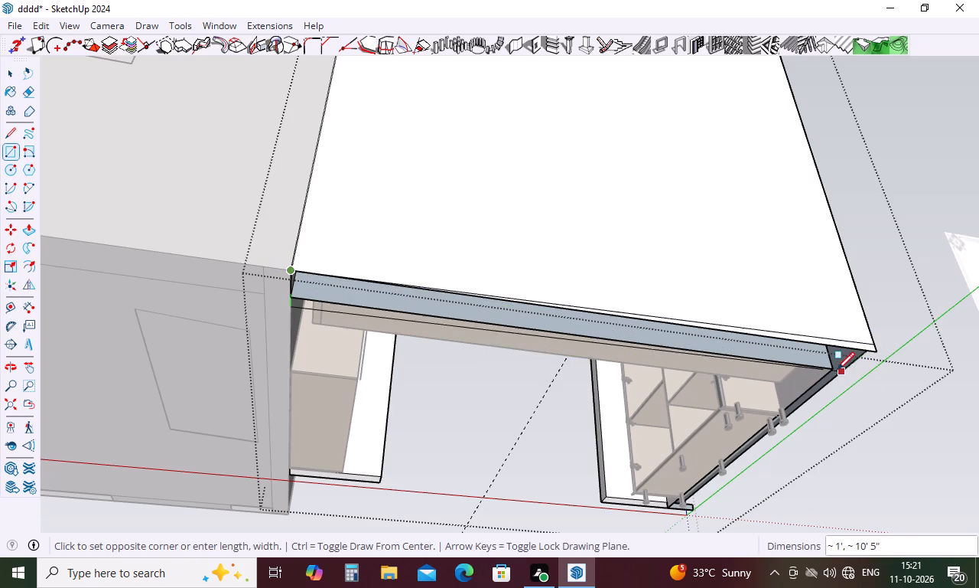
click(832, 369)
Fill the open strip along the side wall's outer bottom edge with a rectangle about 8' 6 1/2" by 1 7/8".
middle_drag(721, 344, 587, 374)
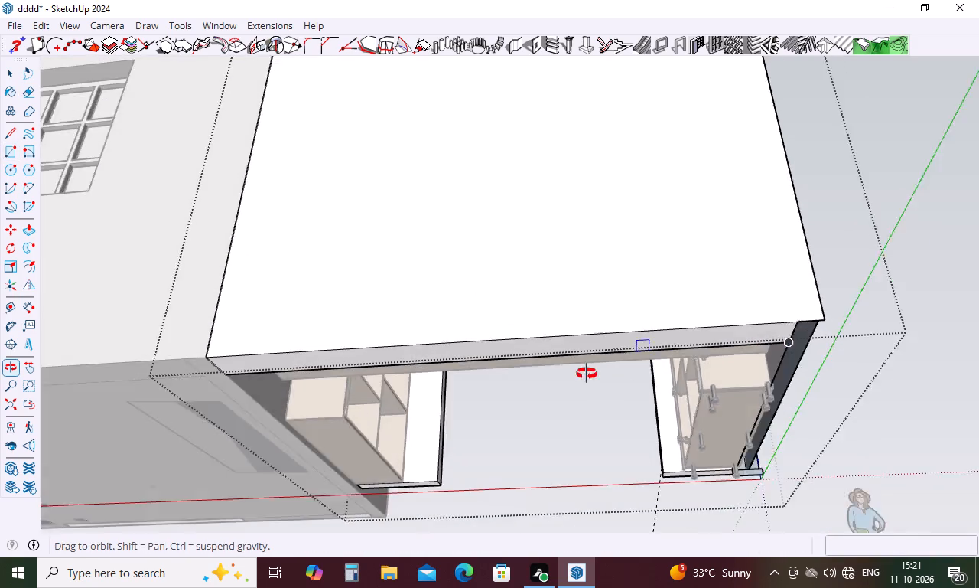
middle_drag(587, 374, 247, 403)
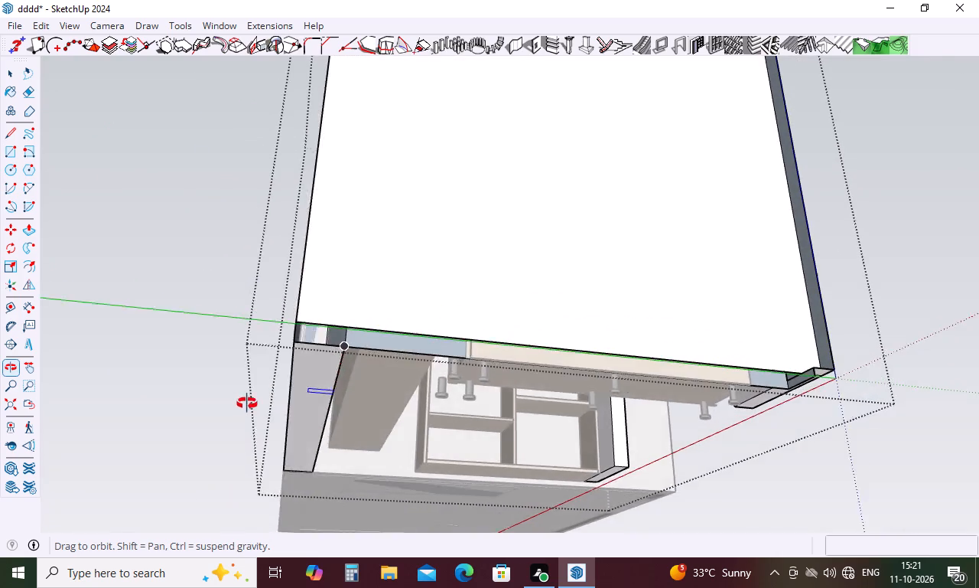
middle_drag(247, 403, 210, 428)
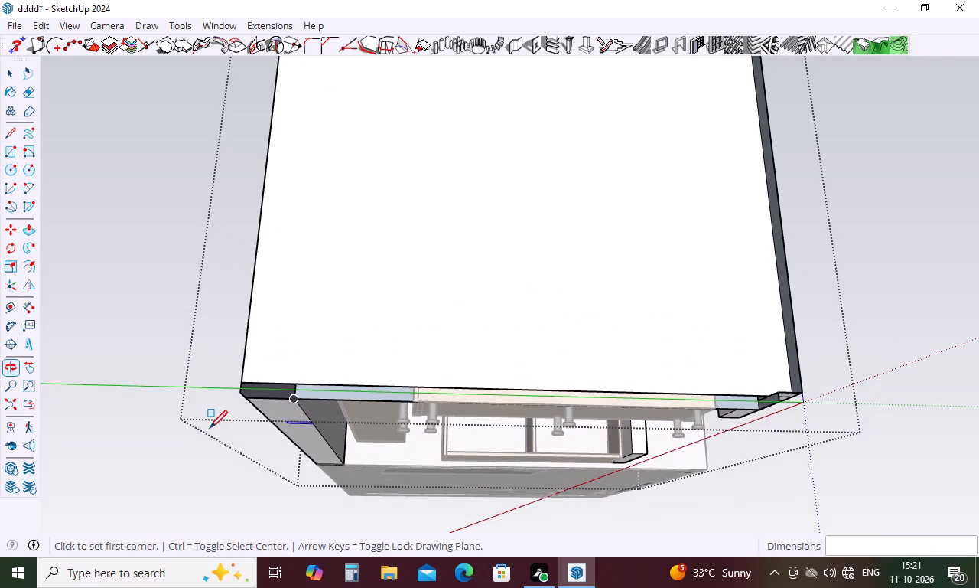
key(r)
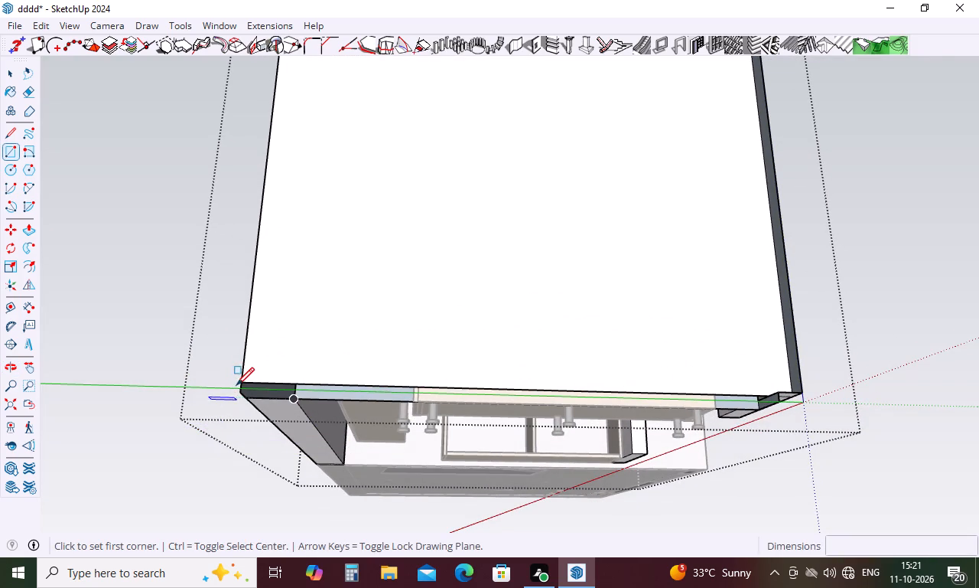
click(237, 385)
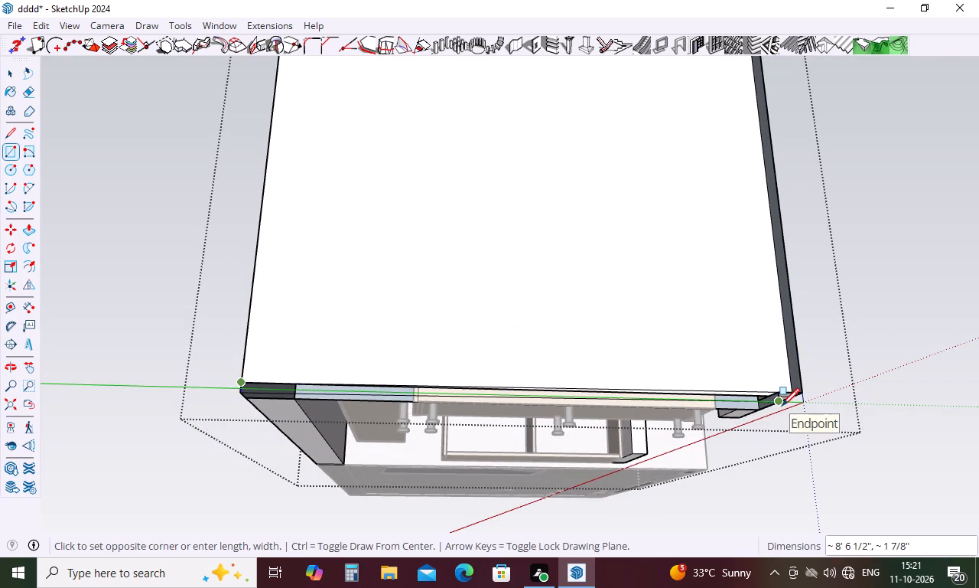
click(782, 406)
Erase the edge dividing the underside faces where the side wall meets the back wall.
middle_drag(678, 419, 677, 418)
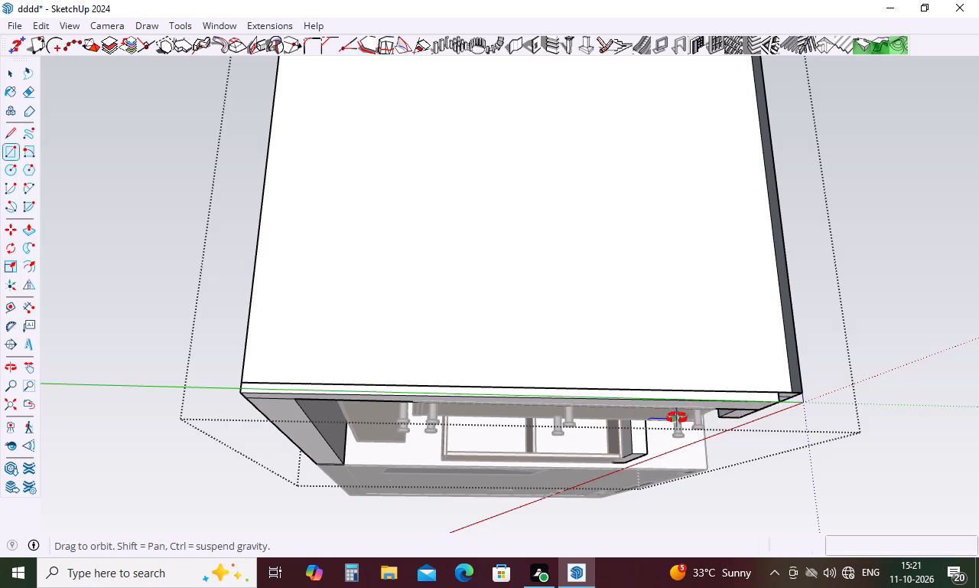
middle_drag(677, 418, 705, 296)
key(Escape)
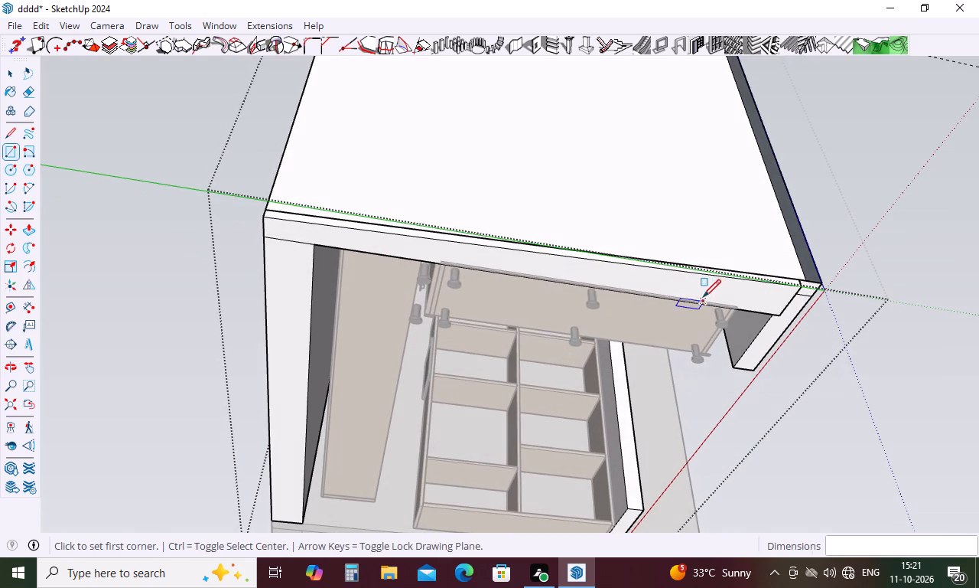
key(e)
click(301, 245)
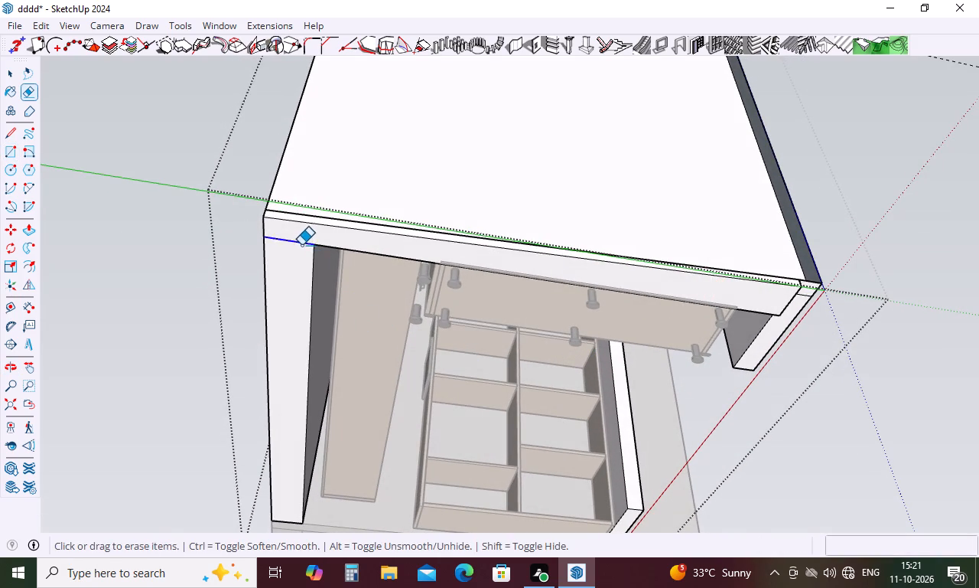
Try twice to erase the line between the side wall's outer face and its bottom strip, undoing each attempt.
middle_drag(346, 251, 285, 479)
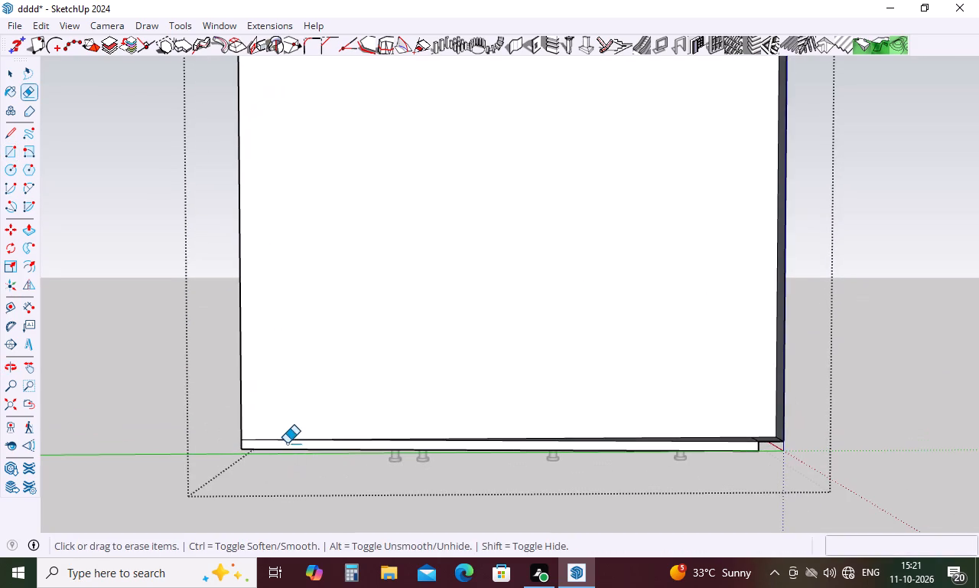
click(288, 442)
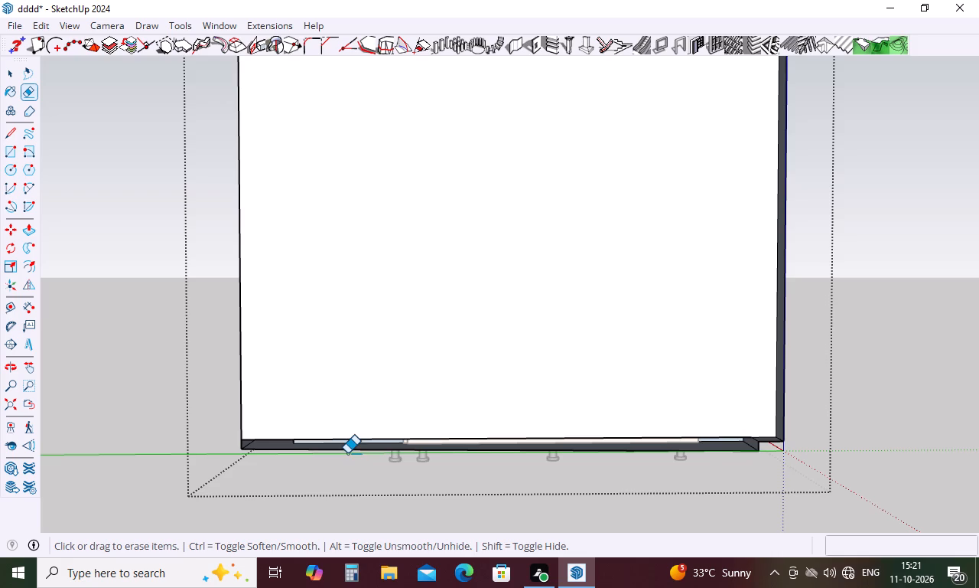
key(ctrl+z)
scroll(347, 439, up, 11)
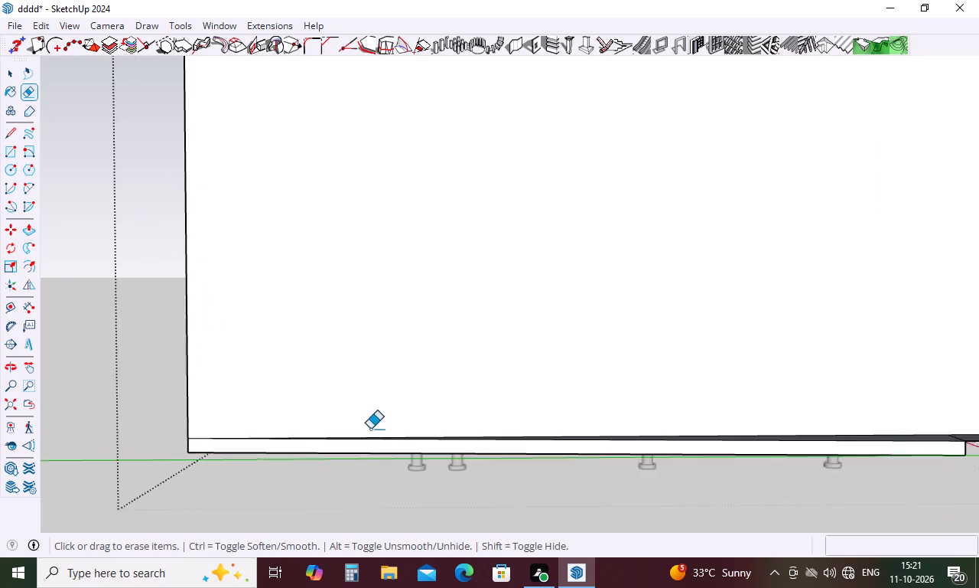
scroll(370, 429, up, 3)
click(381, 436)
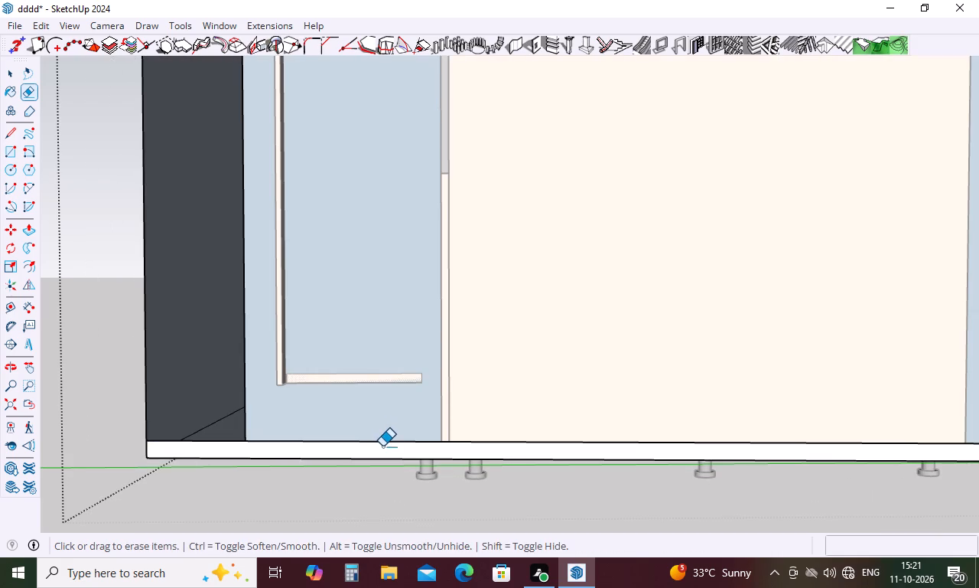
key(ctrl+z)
Erase the line between the side wall's large outer face and the thin strip along its bottom.
middle_drag(421, 450, 450, 355)
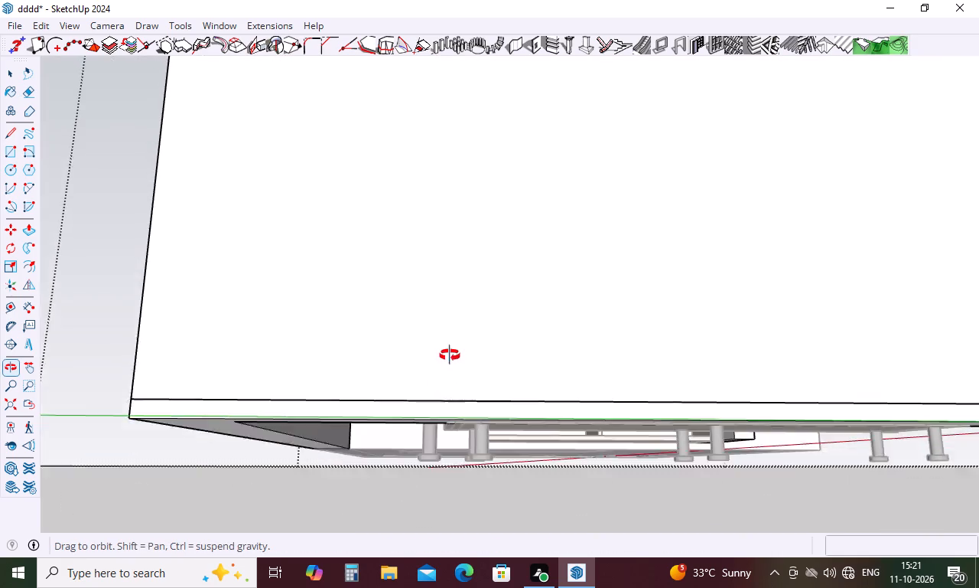
middle_drag(450, 355, 452, 337)
click(452, 376)
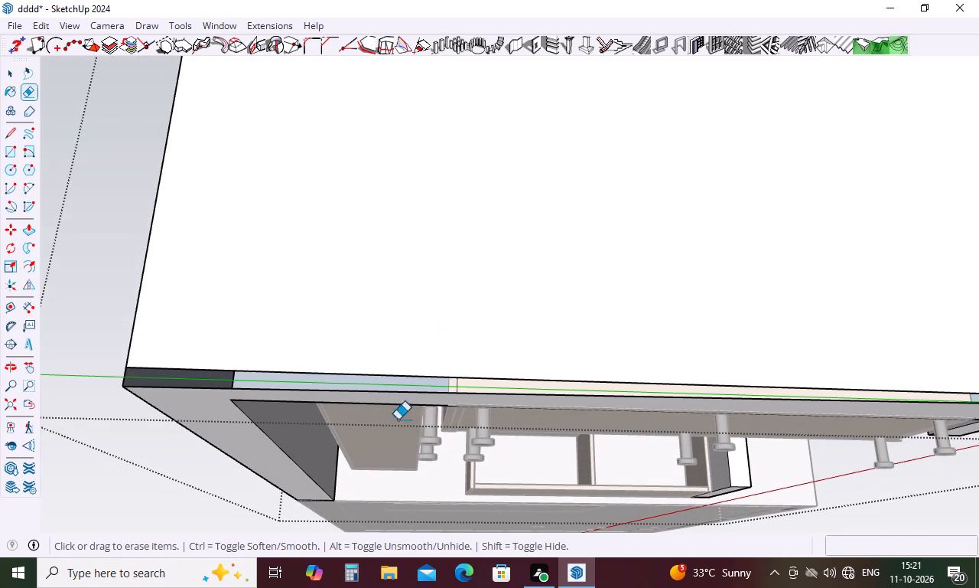
Draw a rectangle about 1 7/8" by 5" across the outer side of the notch at the side wall's bottom corner by the origin.
middle_drag(360, 397, 219, 406)
scroll(216, 397, down, 10)
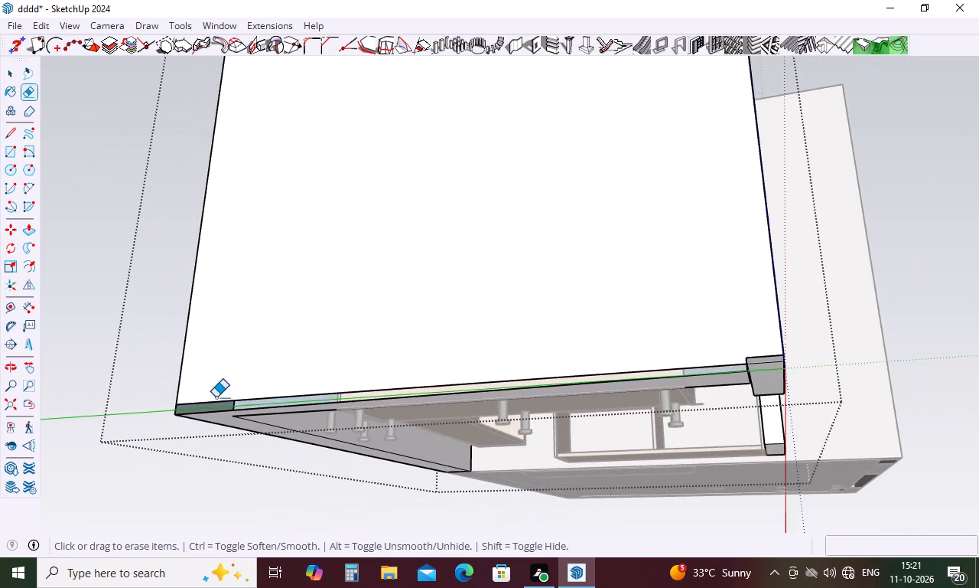
middle_drag(538, 433, 473, 506)
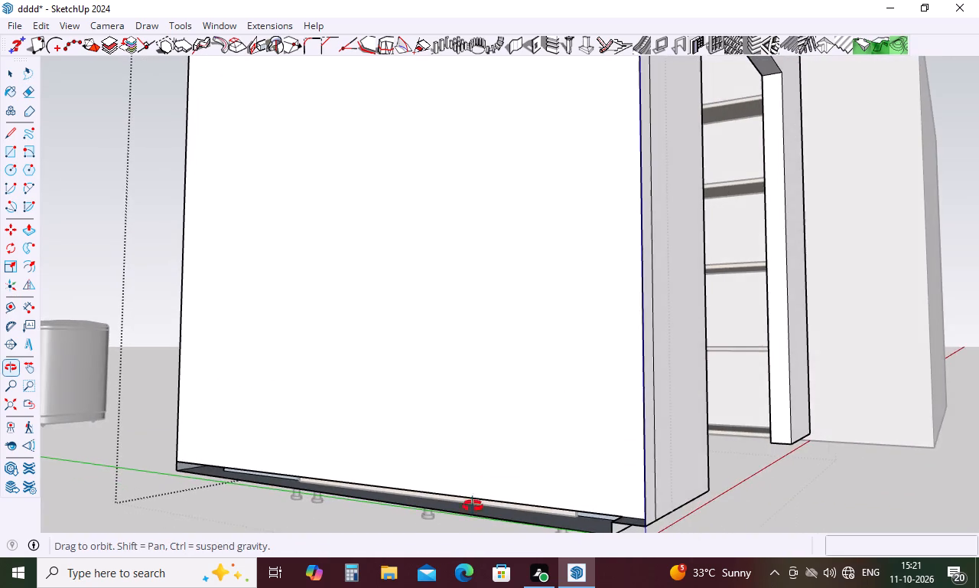
middle_drag(473, 506, 407, 484)
middle_drag(472, 493, 426, 486)
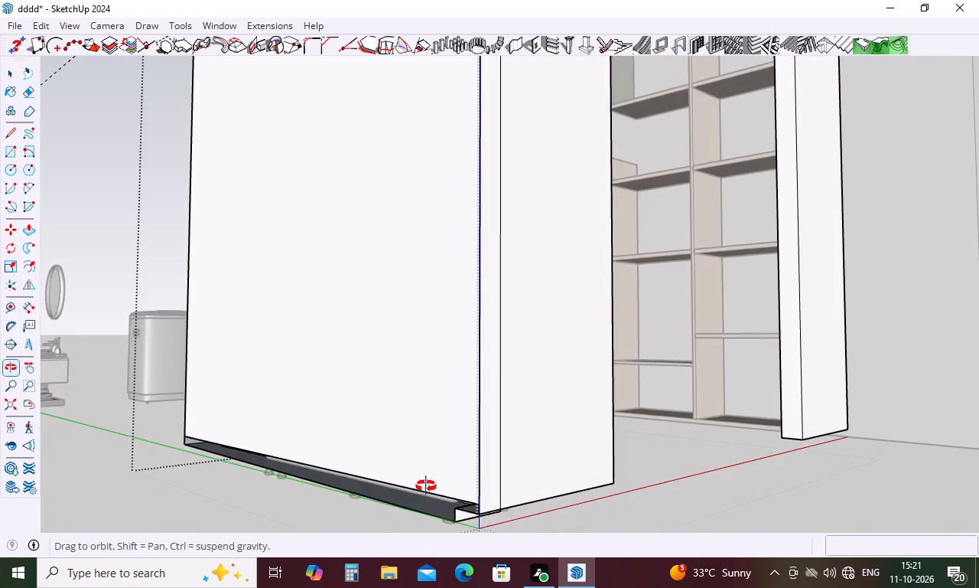
middle_drag(426, 486, 333, 440)
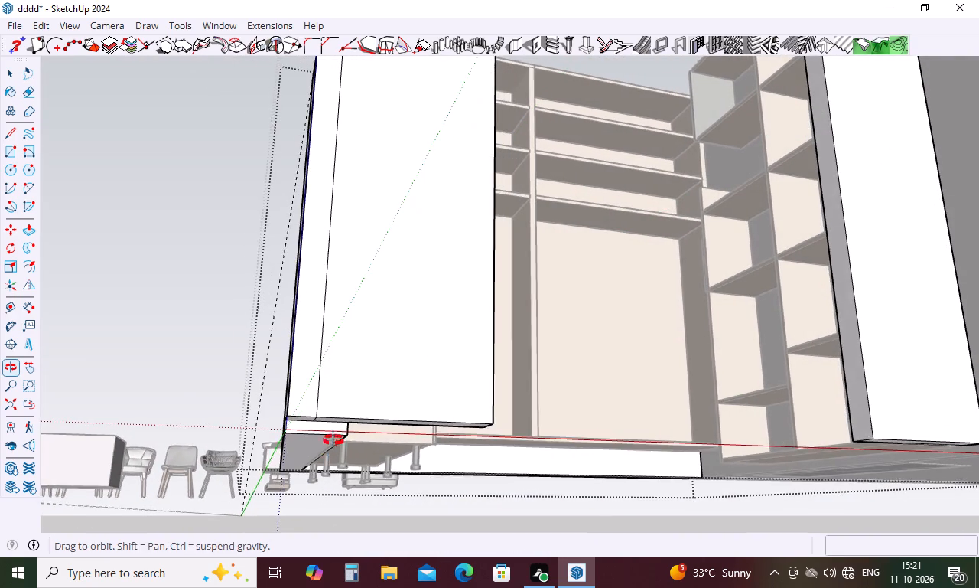
middle_drag(333, 440, 470, 401)
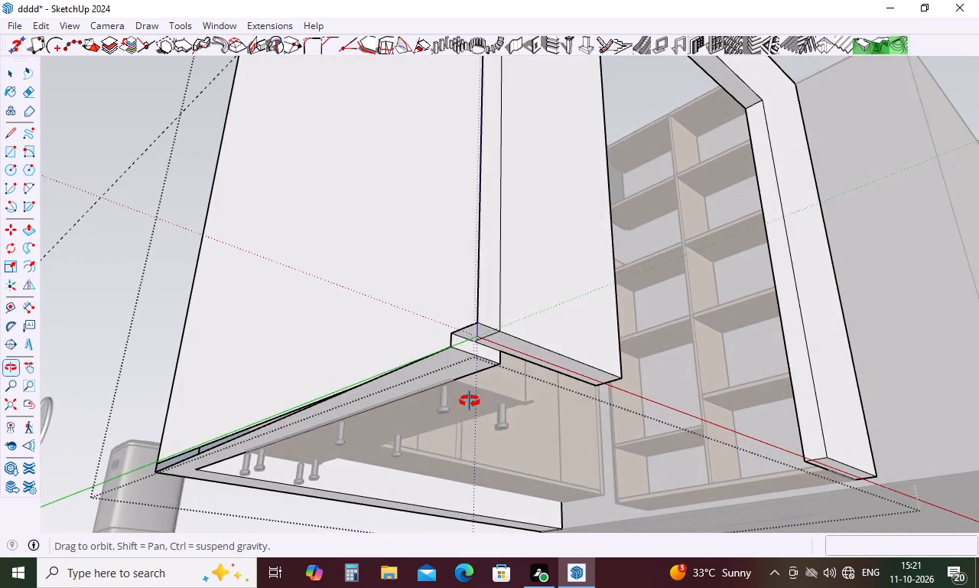
middle_drag(470, 401, 601, 402)
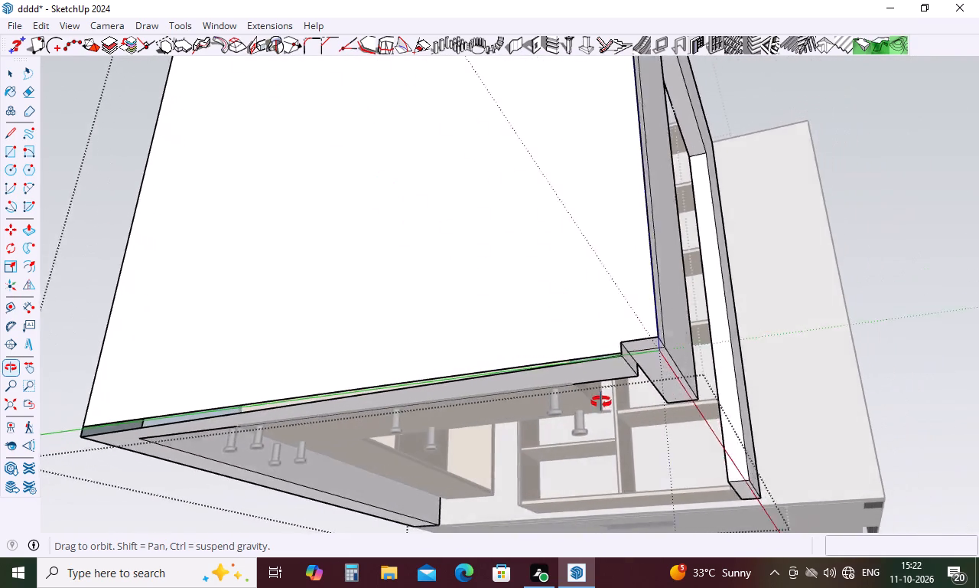
middle_drag(601, 402, 630, 398)
middle_drag(633, 398, 527, 408)
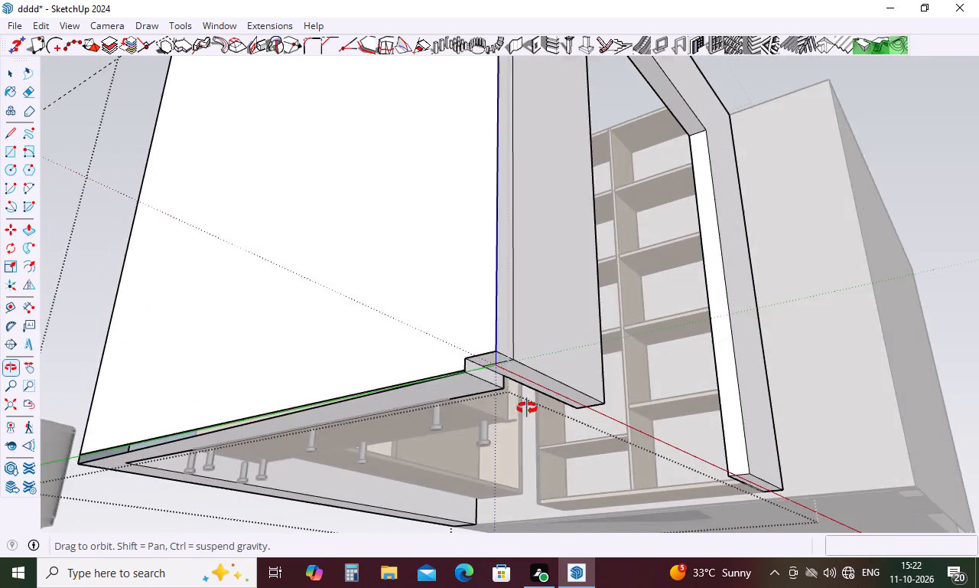
middle_drag(527, 408, 493, 410)
key(Escape)
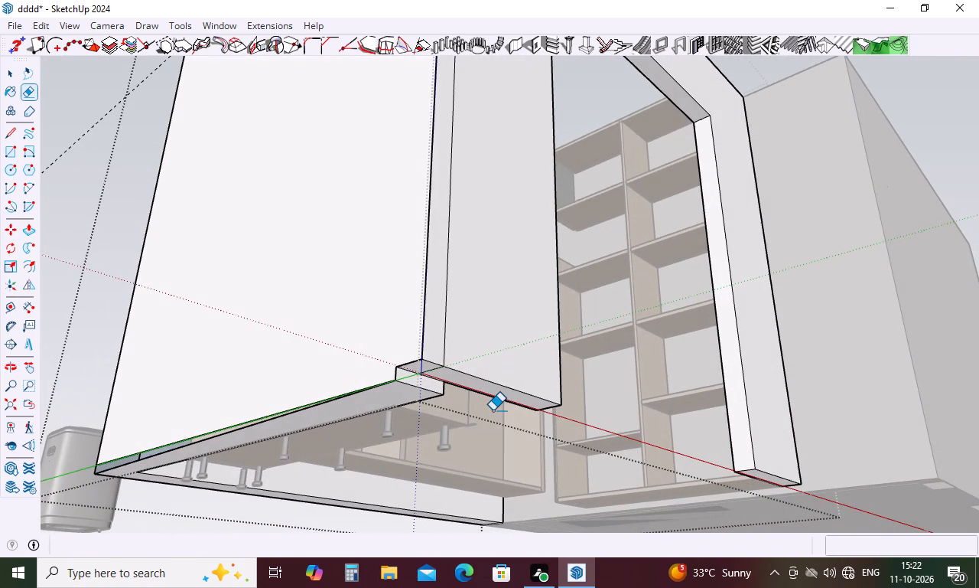
key(r)
click(397, 378)
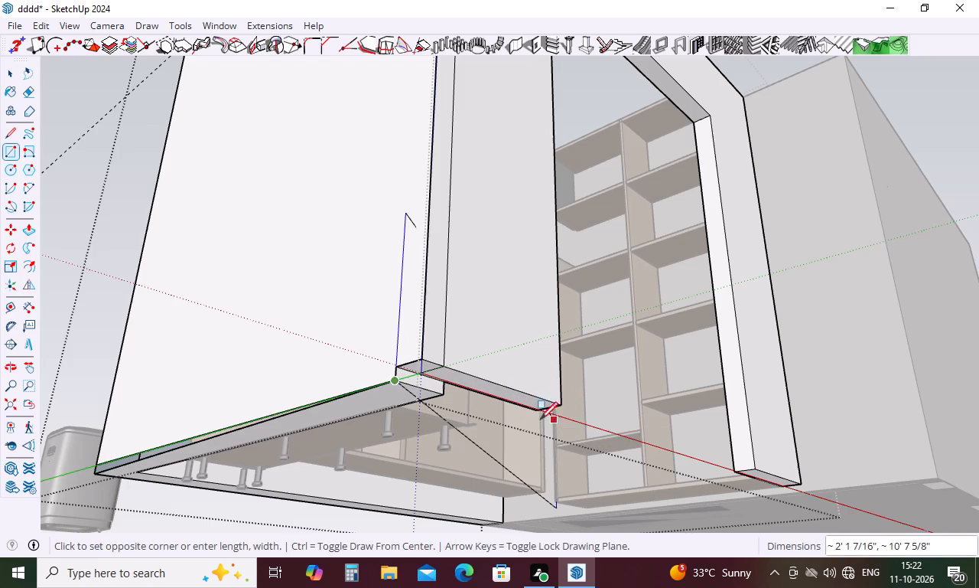
click(421, 360)
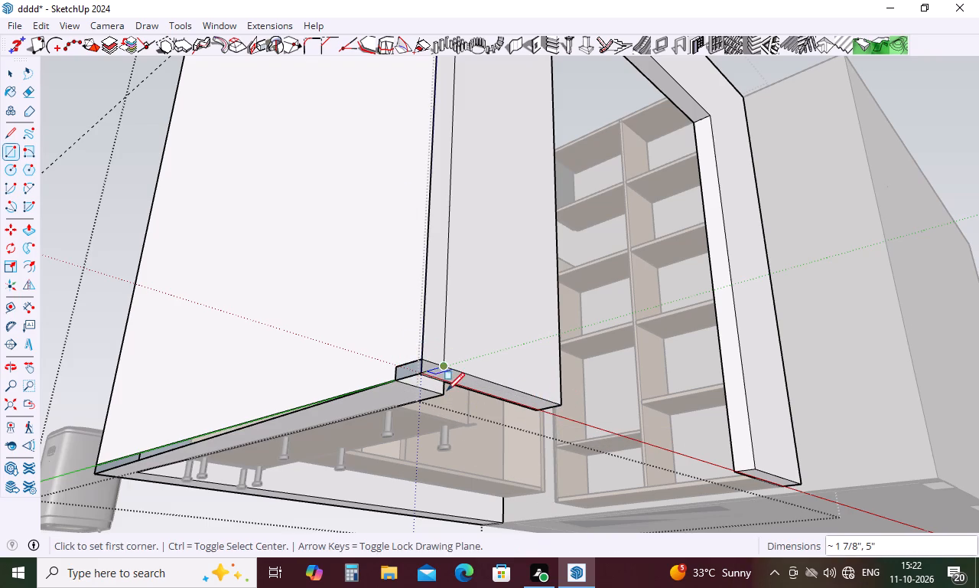
Push/Pull the small corner rectangle 4" through the wall thickness to fill the notch.
key(space)
key(p)
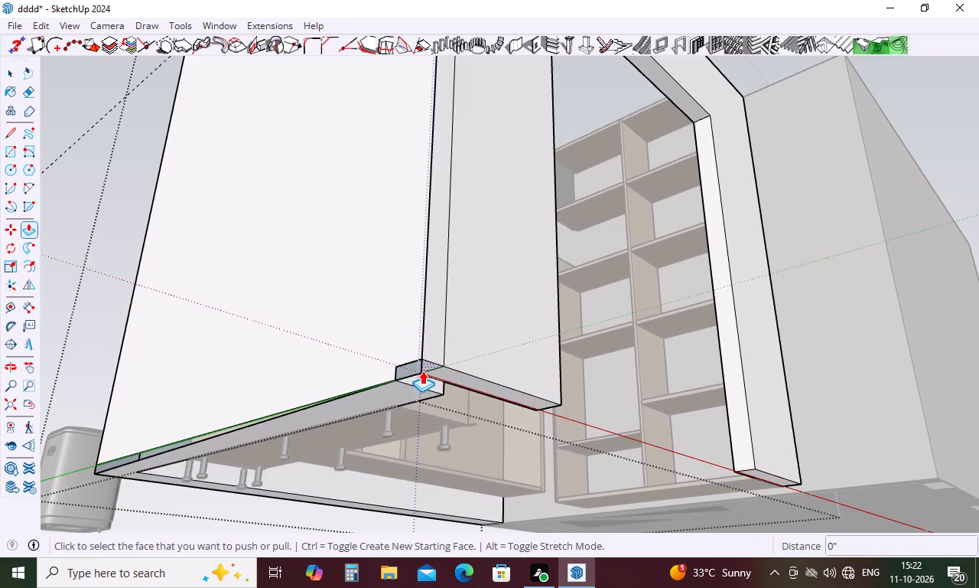
drag(418, 372, 428, 377)
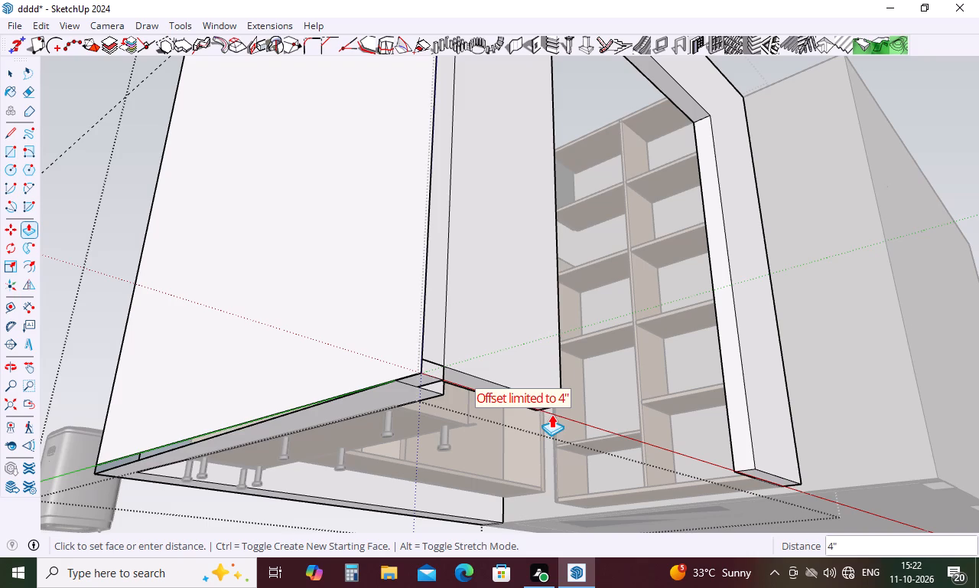
click(551, 414)
Extend the underside of the short front wall segment down with Push/Pull until it is flush with the filled corner.
middle_drag(532, 420, 365, 435)
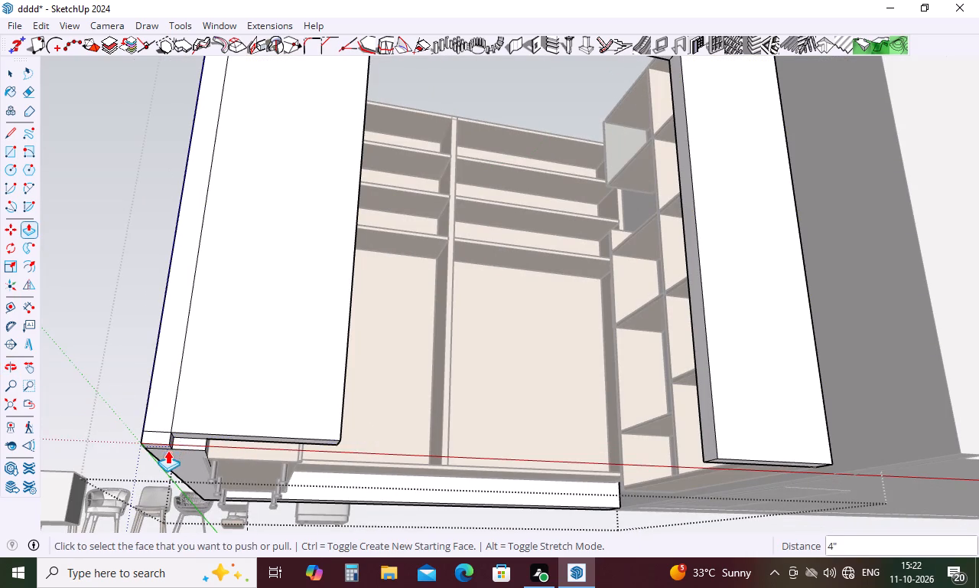
click(236, 440)
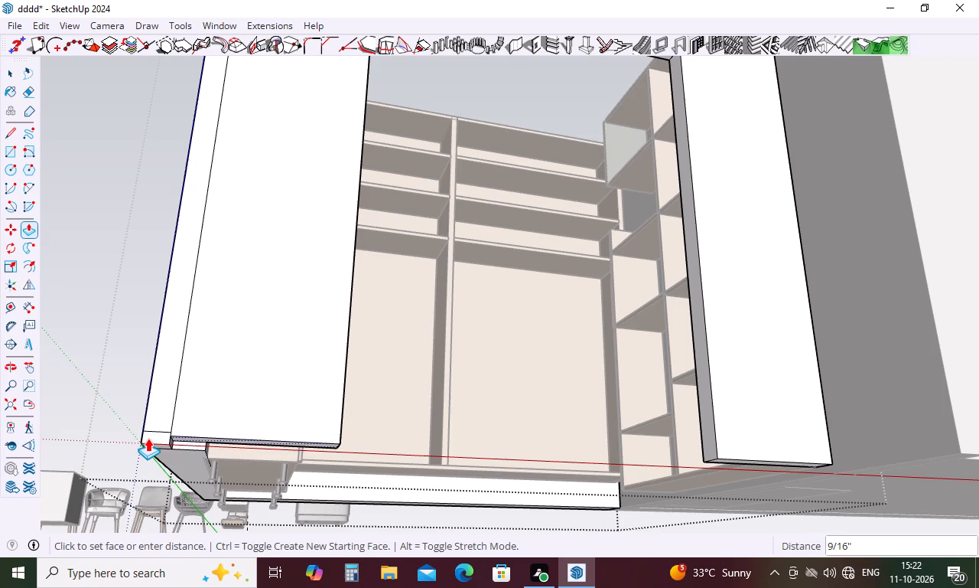
click(148, 438)
click(218, 439)
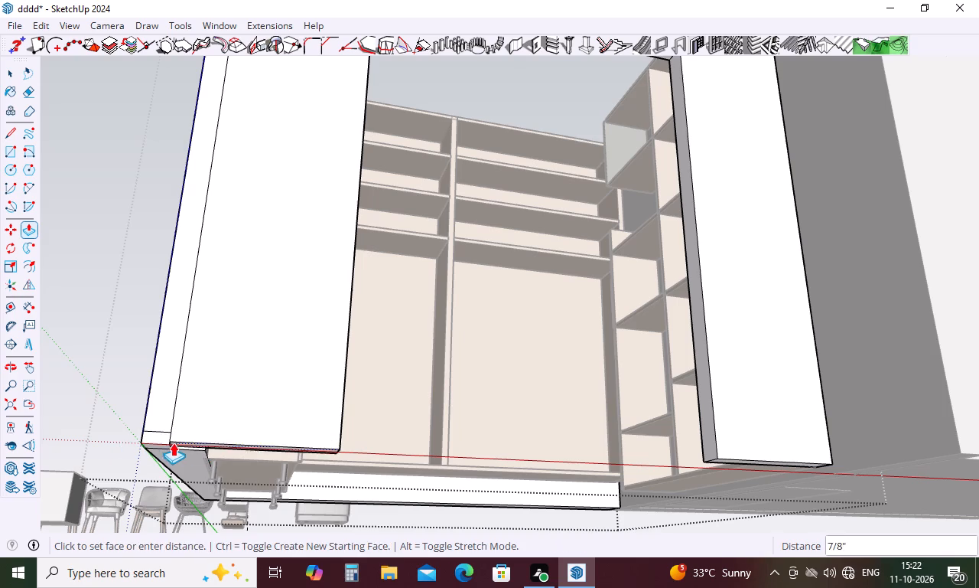
click(171, 443)
Erase the leftover horizontal and vertical seam lines on the short front wall segment and the seam on its underside.
key(e)
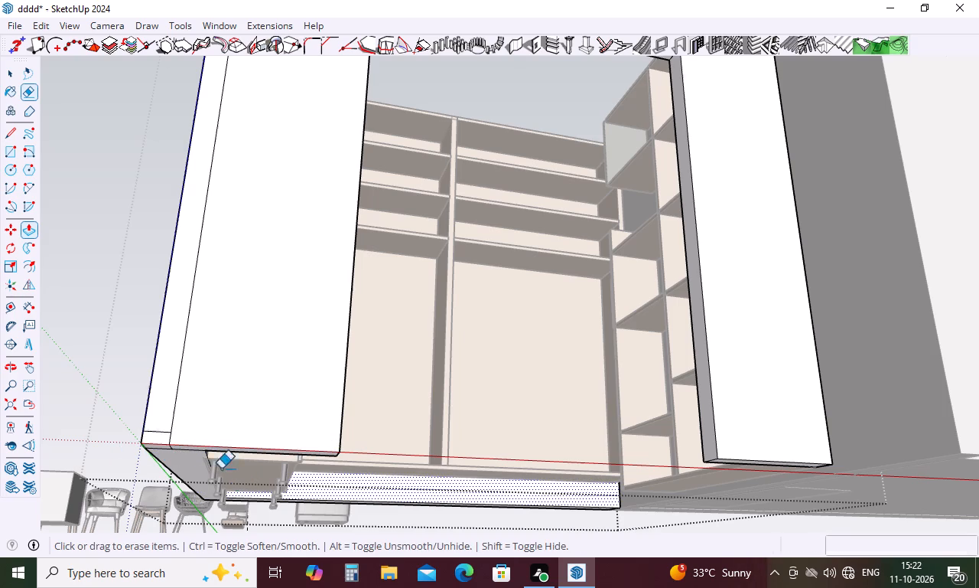
click(155, 432)
click(172, 423)
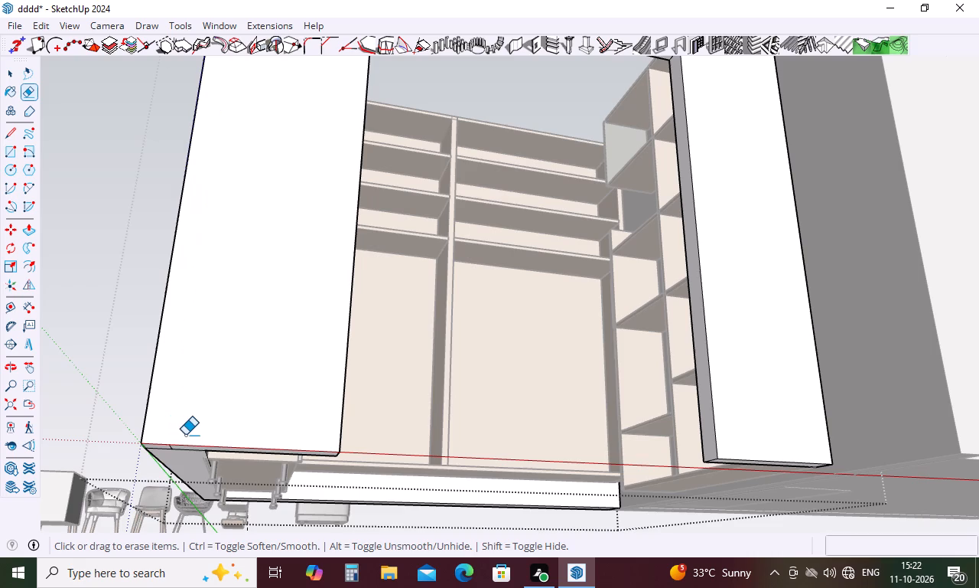
middle_drag(186, 466, 220, 384)
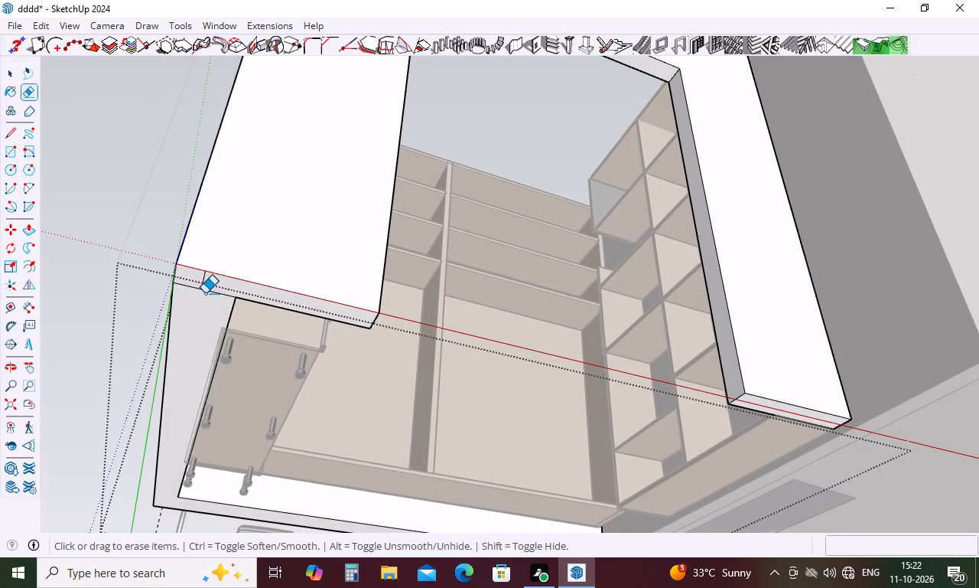
drag(206, 283, 197, 283)
middle_drag(203, 303, 487, 452)
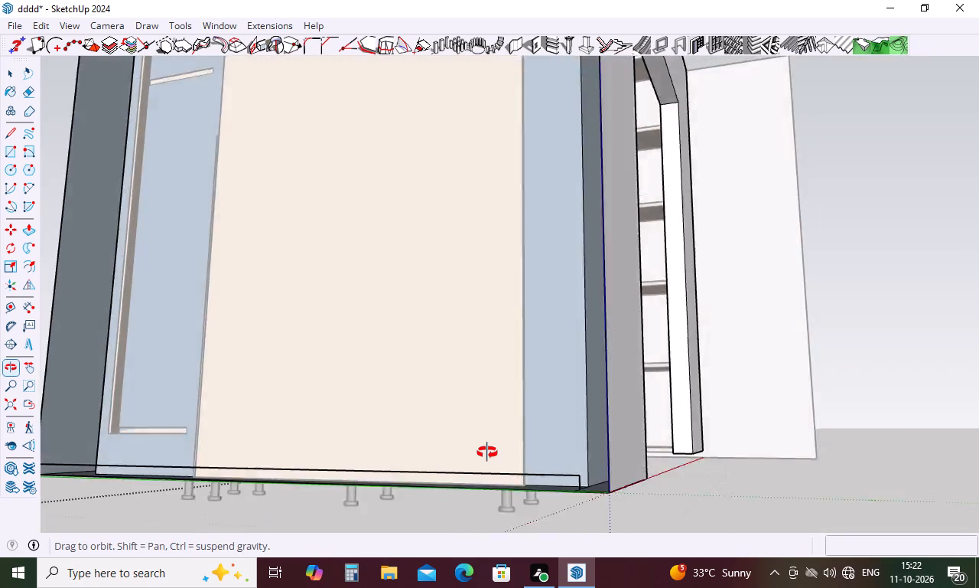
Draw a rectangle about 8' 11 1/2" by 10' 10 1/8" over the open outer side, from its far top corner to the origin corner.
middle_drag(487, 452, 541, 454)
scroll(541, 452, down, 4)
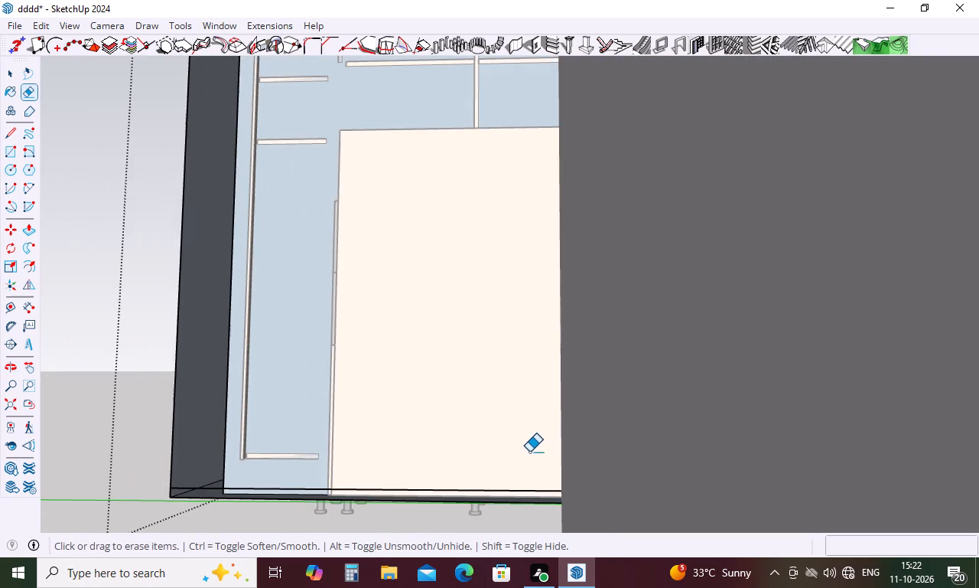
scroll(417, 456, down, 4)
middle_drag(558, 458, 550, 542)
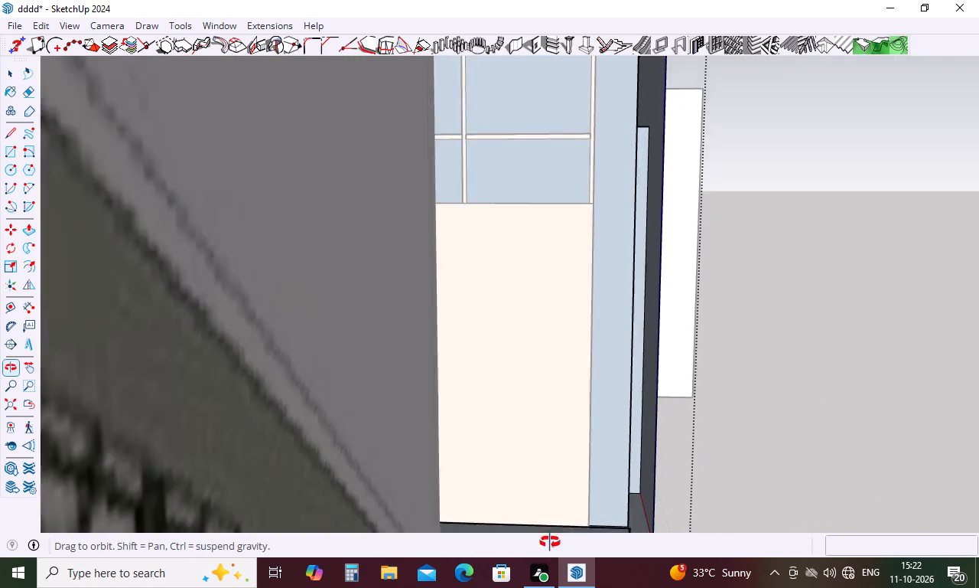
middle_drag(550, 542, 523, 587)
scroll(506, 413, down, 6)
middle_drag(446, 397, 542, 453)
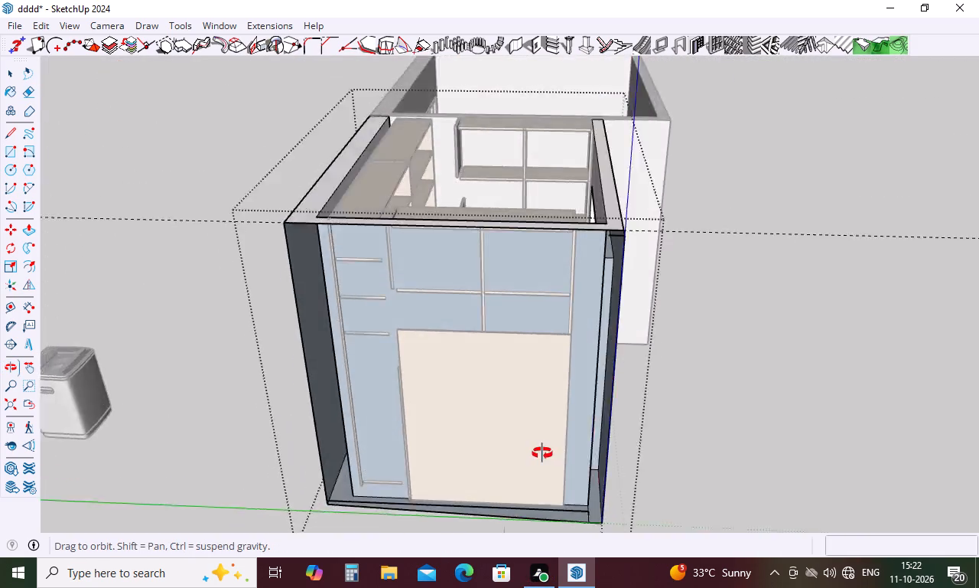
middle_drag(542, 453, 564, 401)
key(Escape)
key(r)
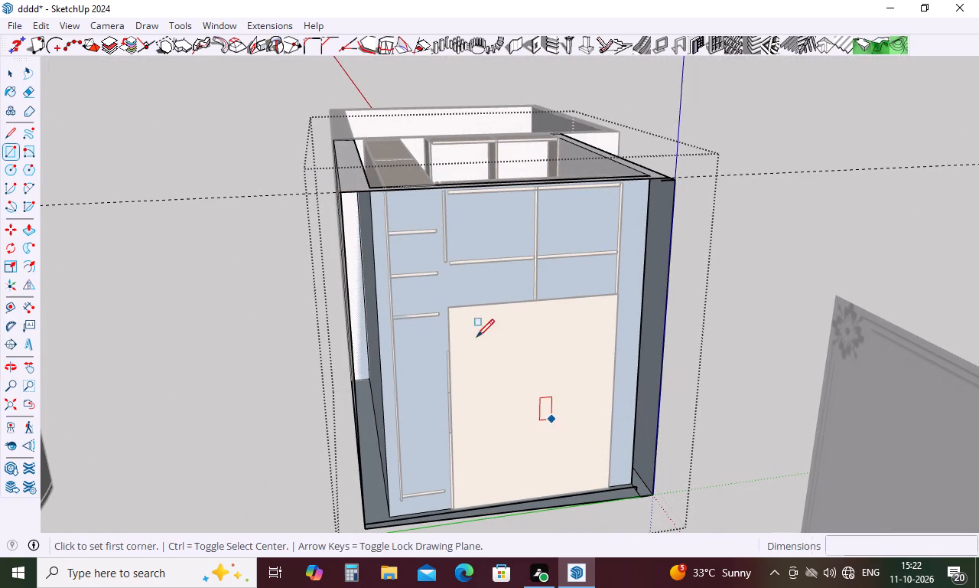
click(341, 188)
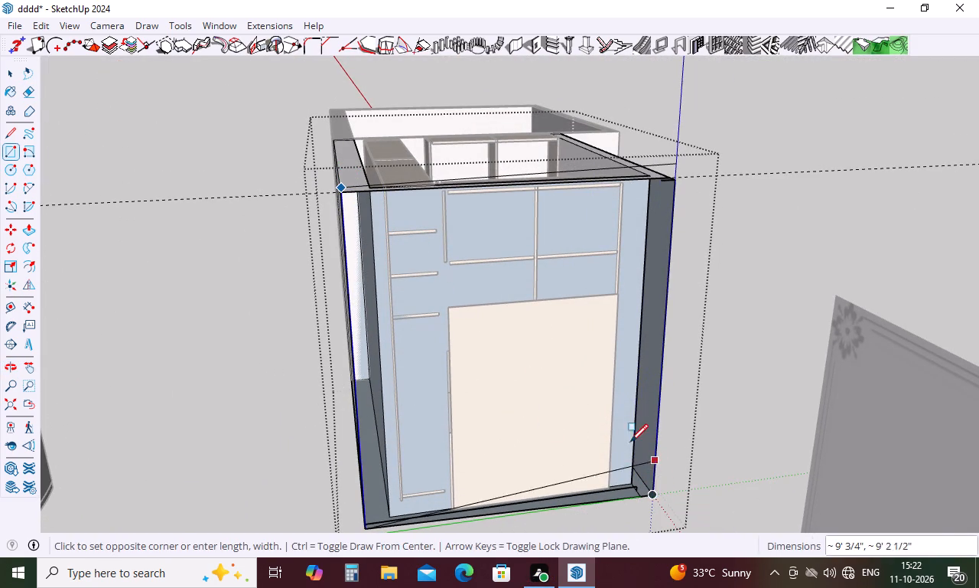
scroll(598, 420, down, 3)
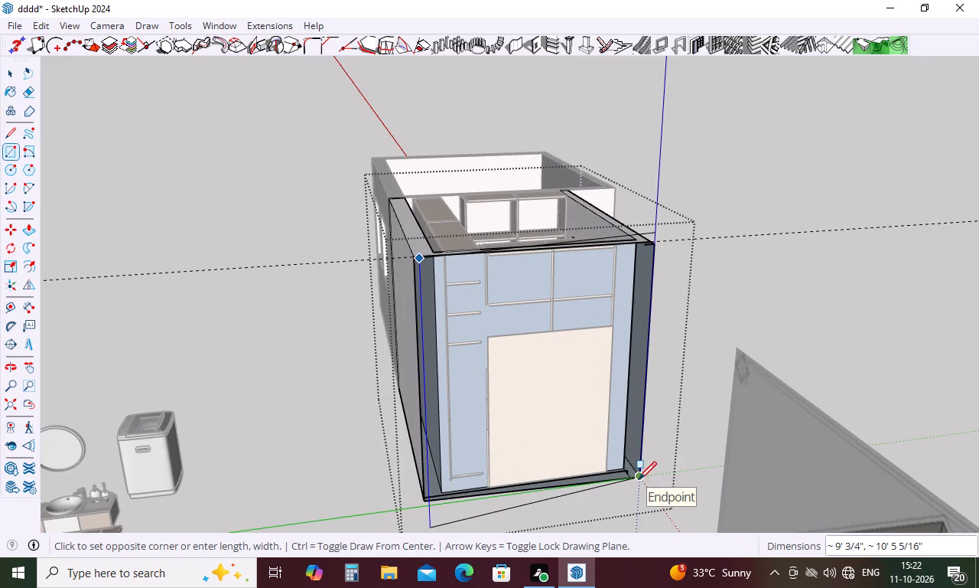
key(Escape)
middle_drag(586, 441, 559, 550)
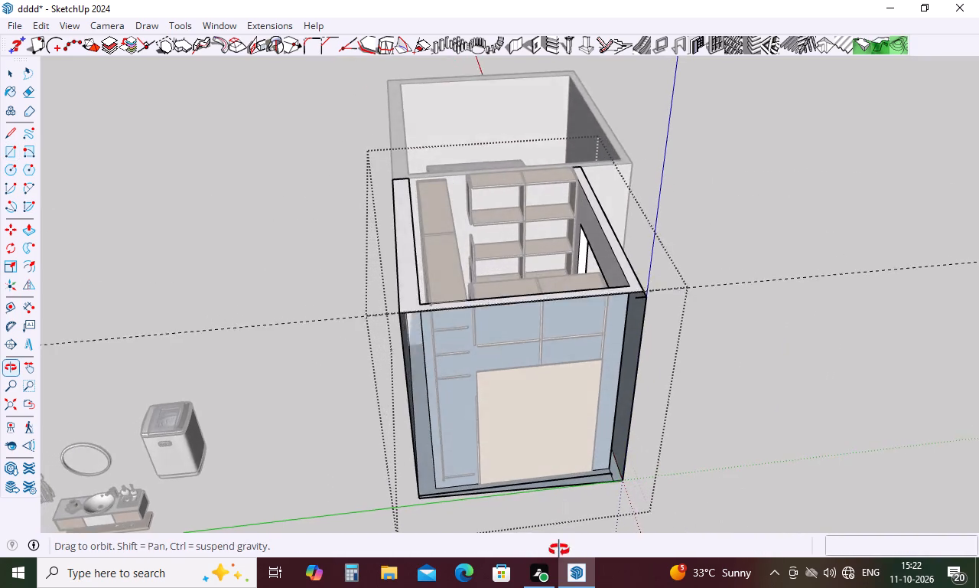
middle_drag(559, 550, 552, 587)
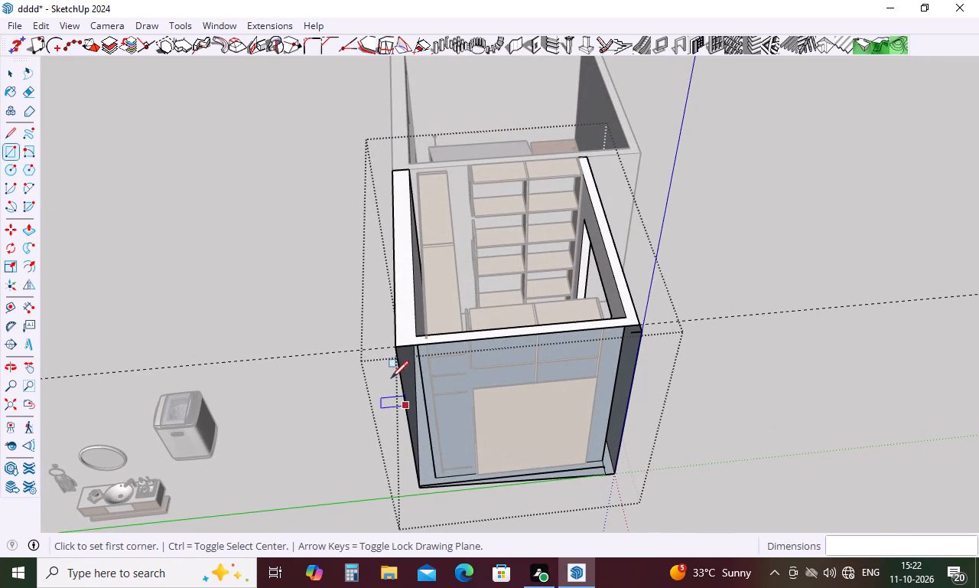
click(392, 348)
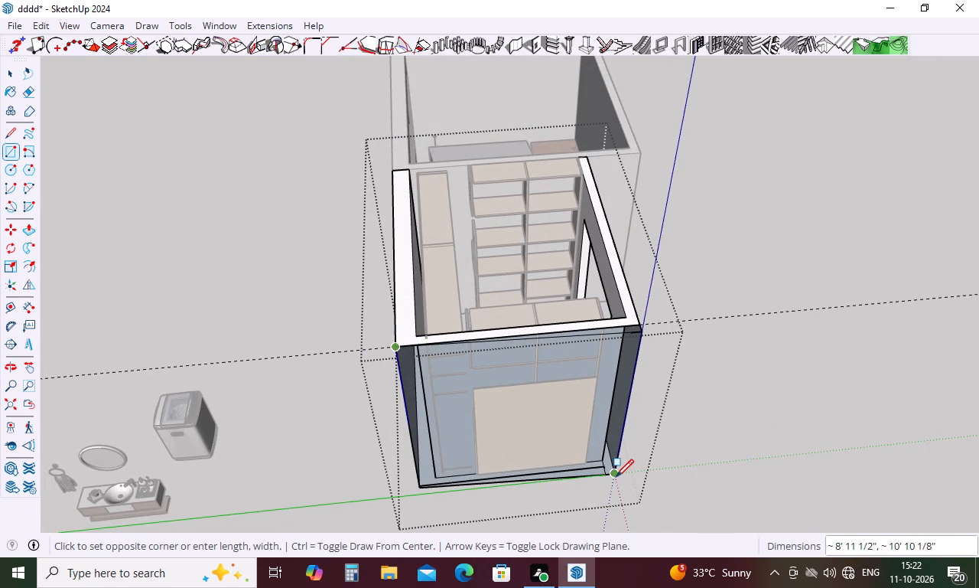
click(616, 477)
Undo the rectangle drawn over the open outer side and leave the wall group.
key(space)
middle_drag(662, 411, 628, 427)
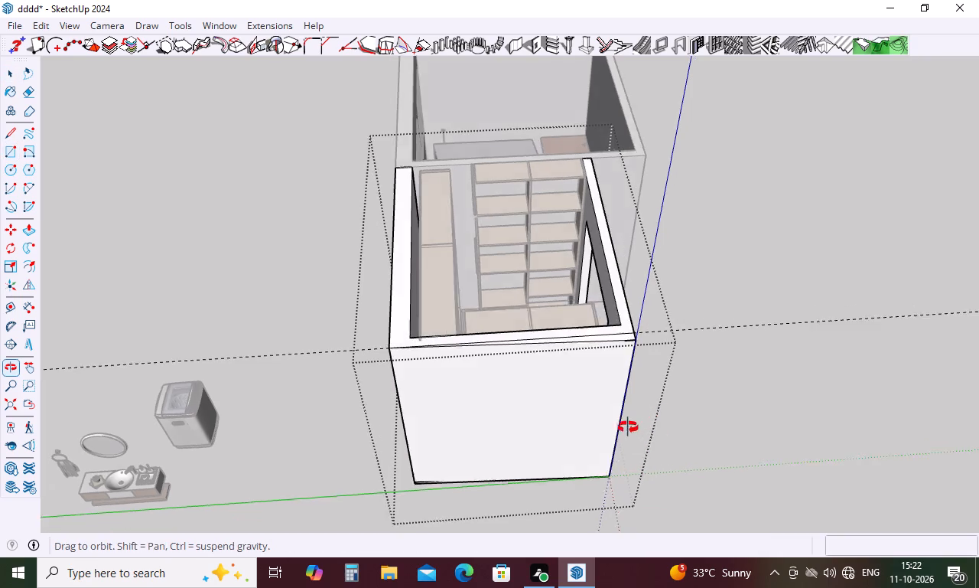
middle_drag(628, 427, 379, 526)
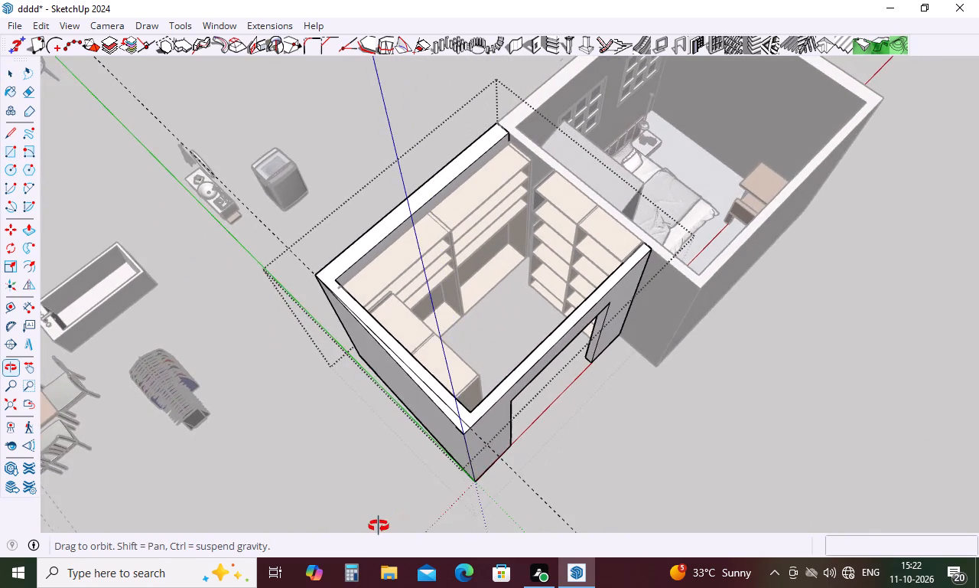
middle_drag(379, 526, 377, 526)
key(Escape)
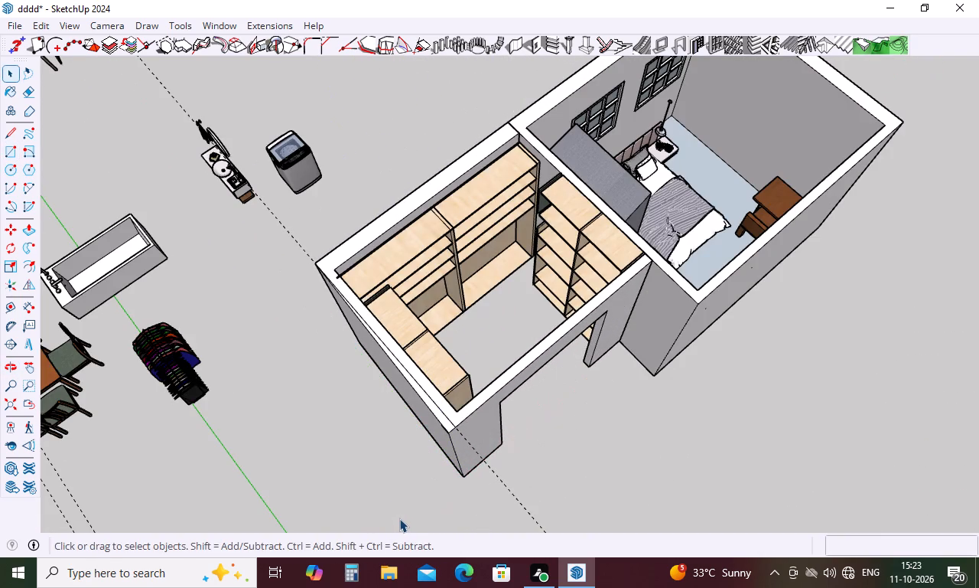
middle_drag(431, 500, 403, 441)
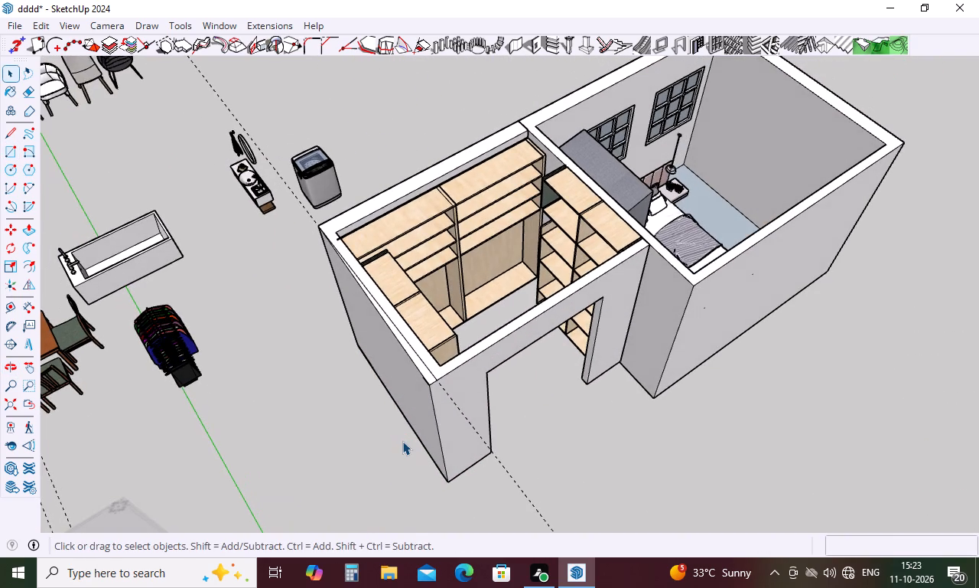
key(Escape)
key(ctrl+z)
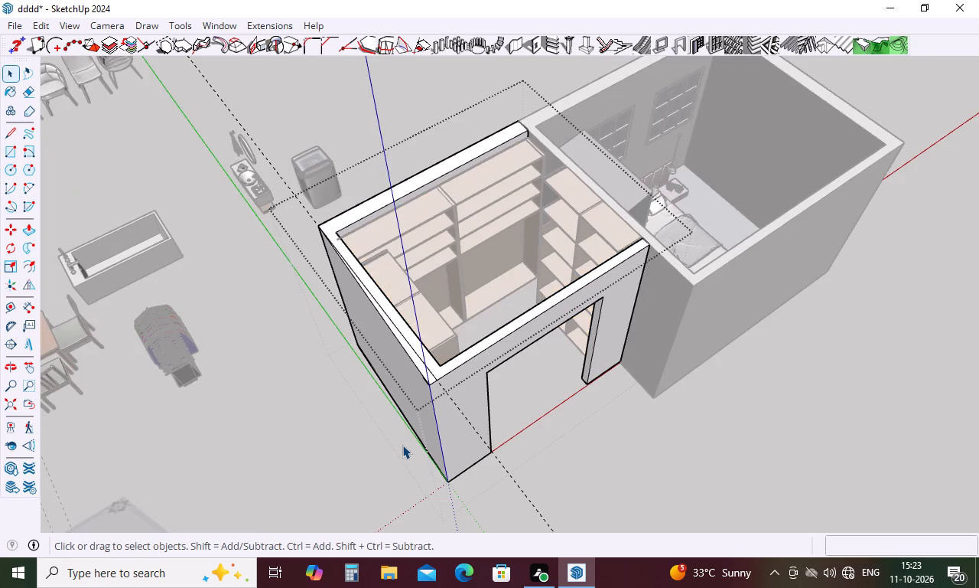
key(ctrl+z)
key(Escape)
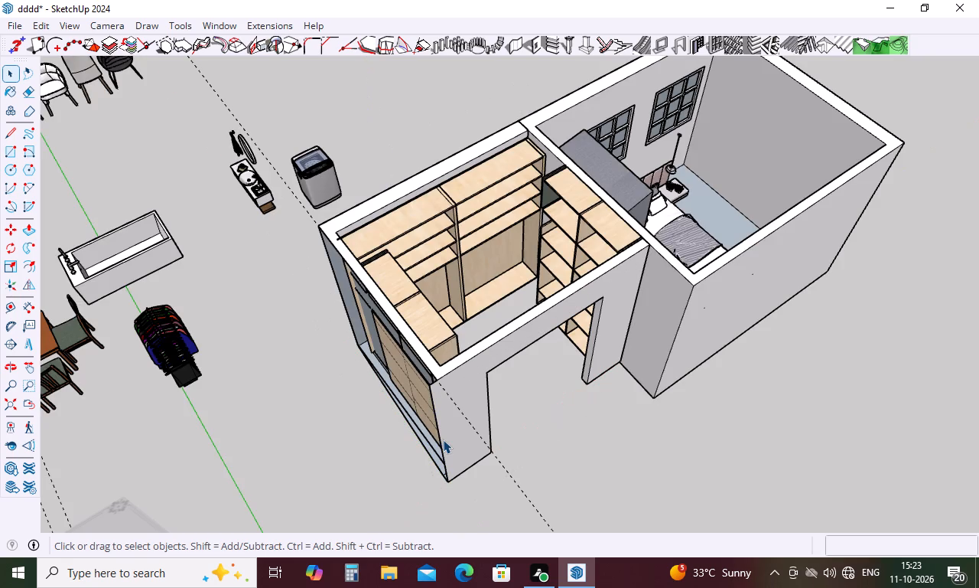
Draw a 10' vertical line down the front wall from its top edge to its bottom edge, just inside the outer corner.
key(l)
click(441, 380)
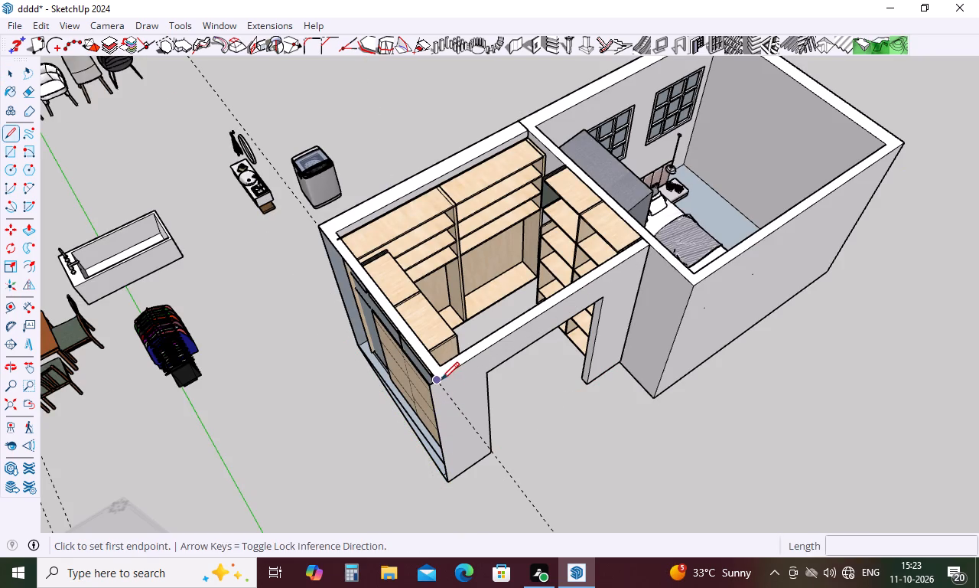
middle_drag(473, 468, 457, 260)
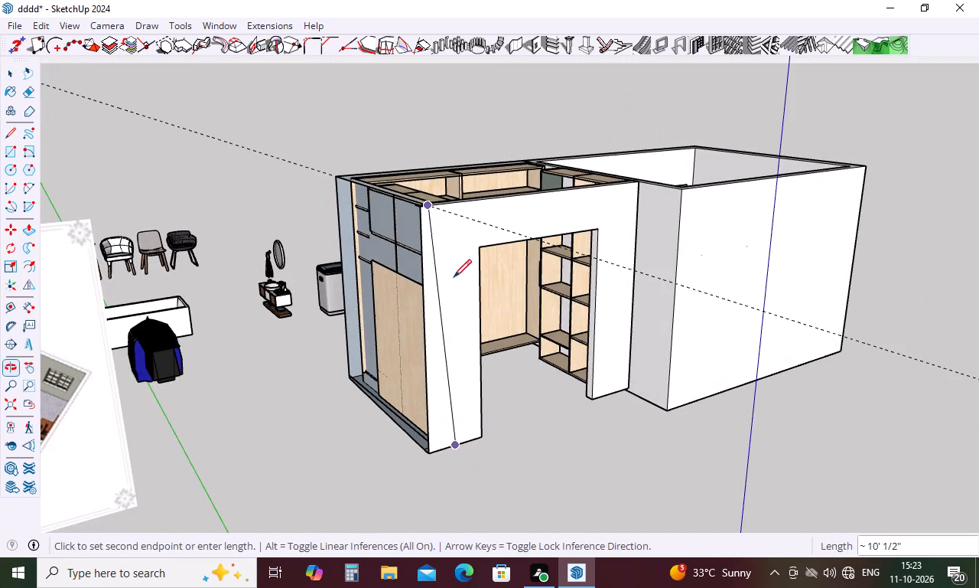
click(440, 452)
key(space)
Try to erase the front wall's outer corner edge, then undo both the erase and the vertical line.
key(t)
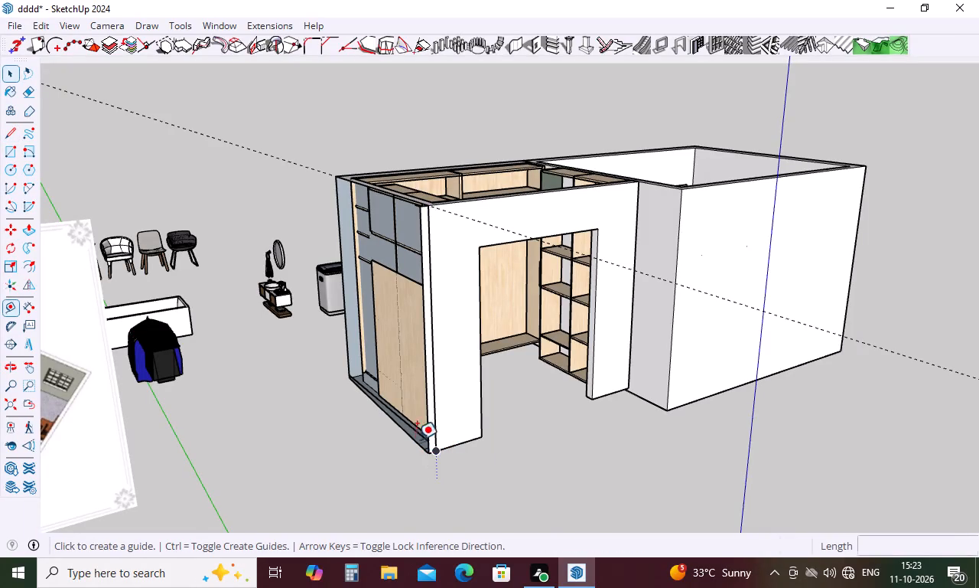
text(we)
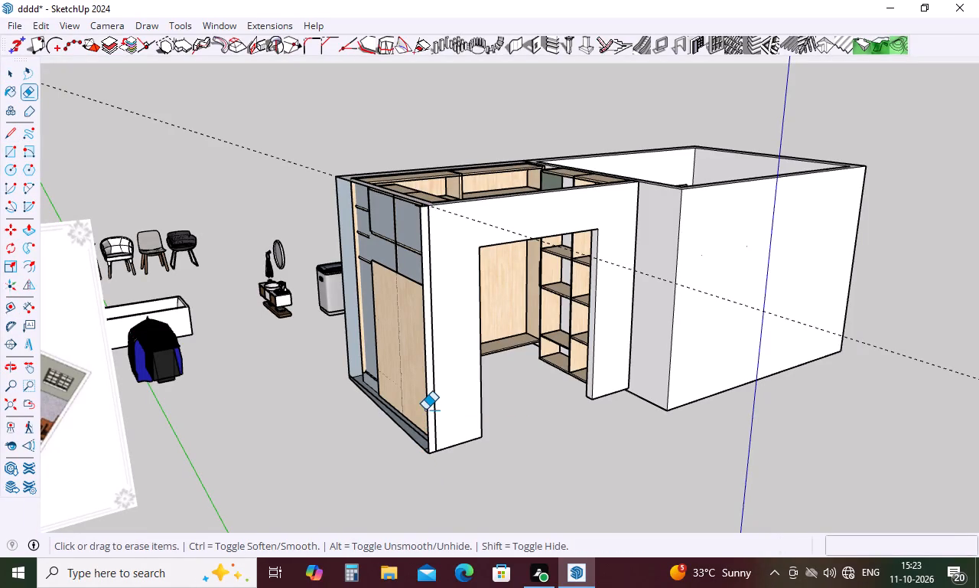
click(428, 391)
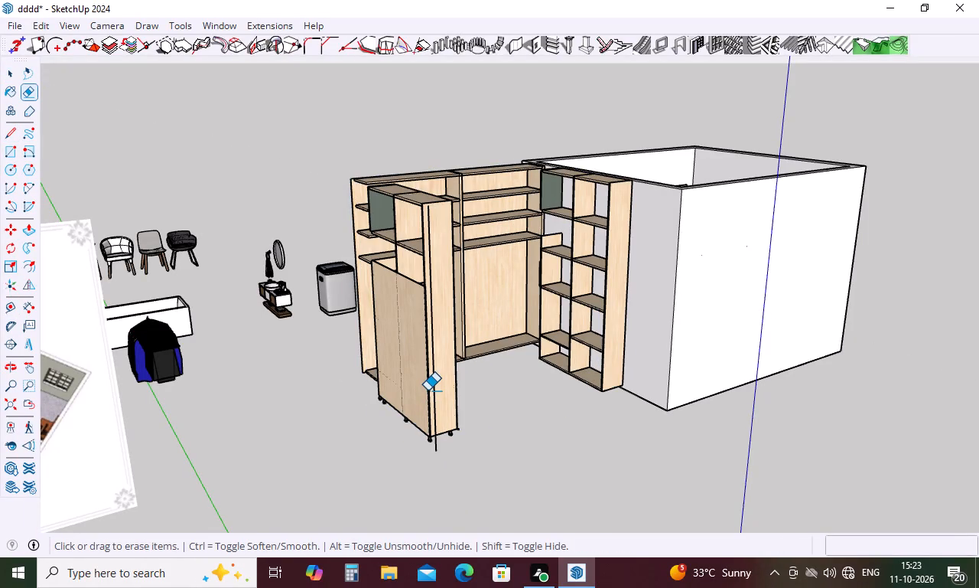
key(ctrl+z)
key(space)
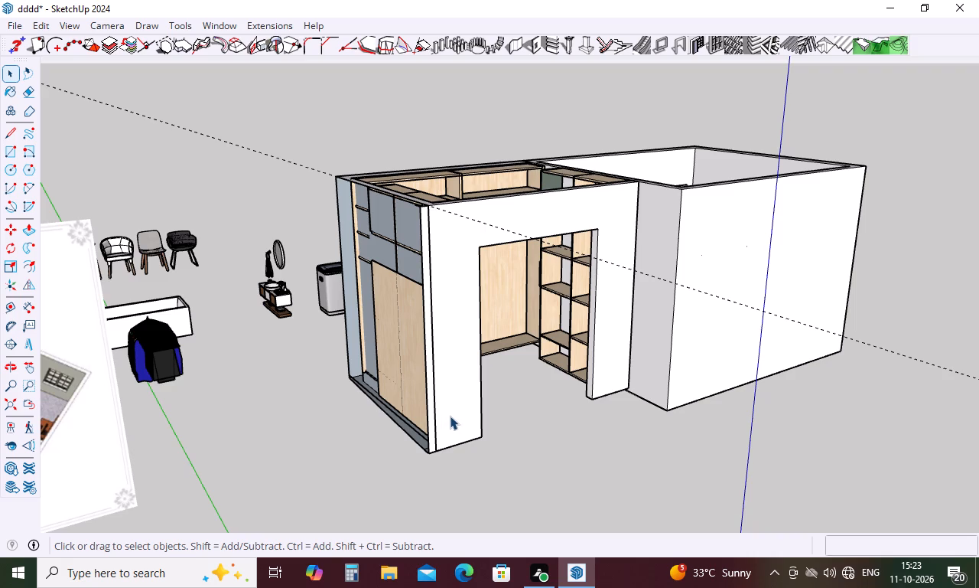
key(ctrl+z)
Open the wall group and draw a 10' vertical line down the front wall's face, just inside its outer corner.
double_click(449, 417)
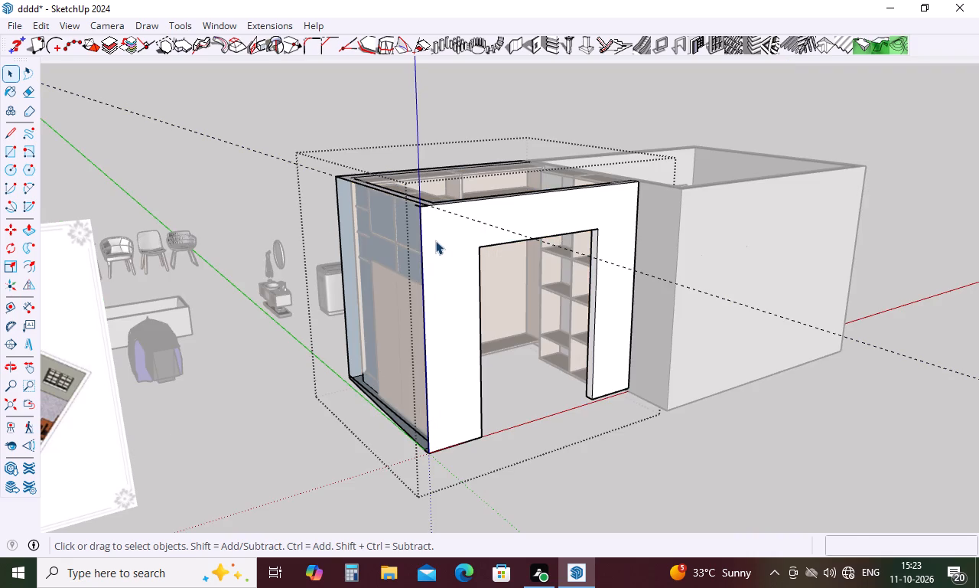
key(l)
click(429, 207)
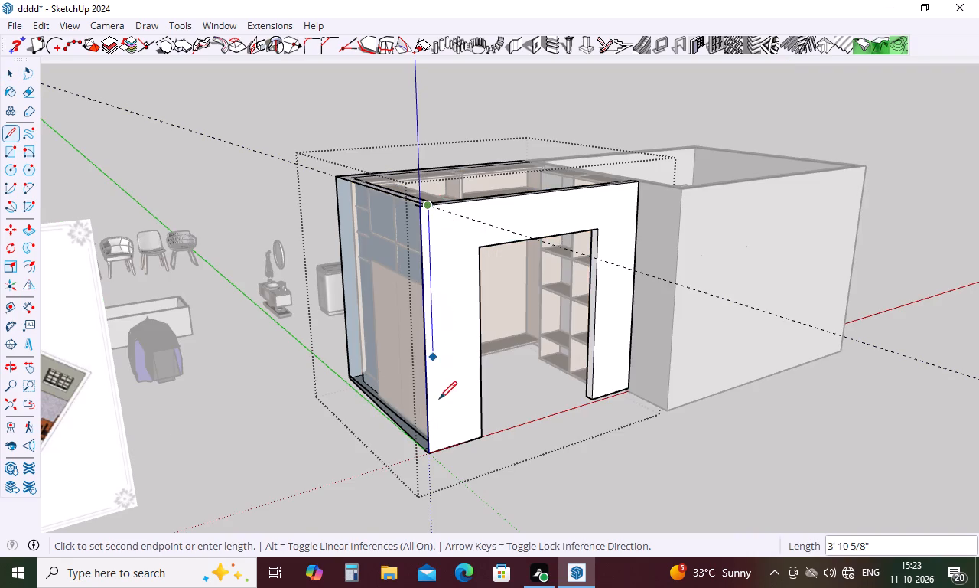
click(444, 449)
key(Escape)
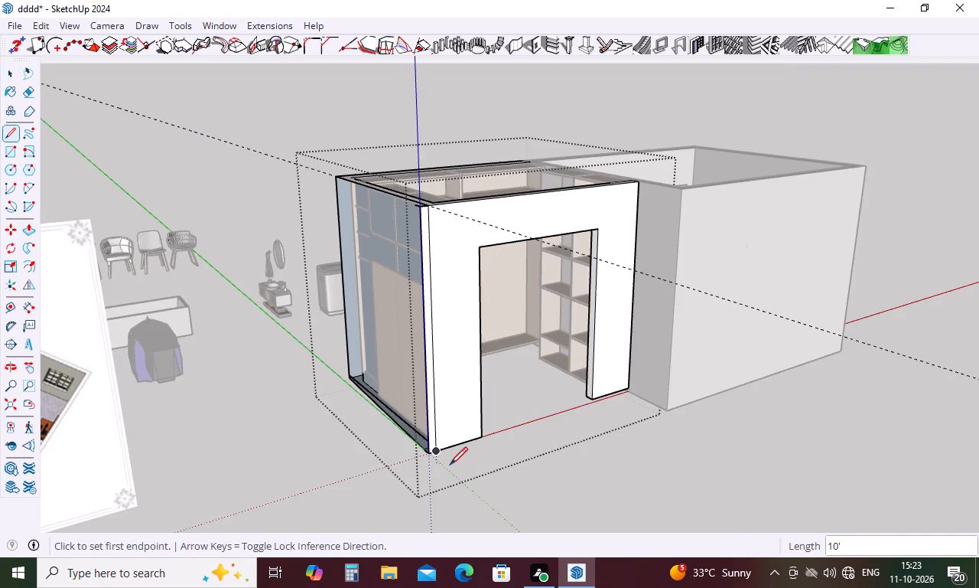
Erase the front wall's outer vertical corner edge and the leftover short edges at the top of that corner.
key(e)
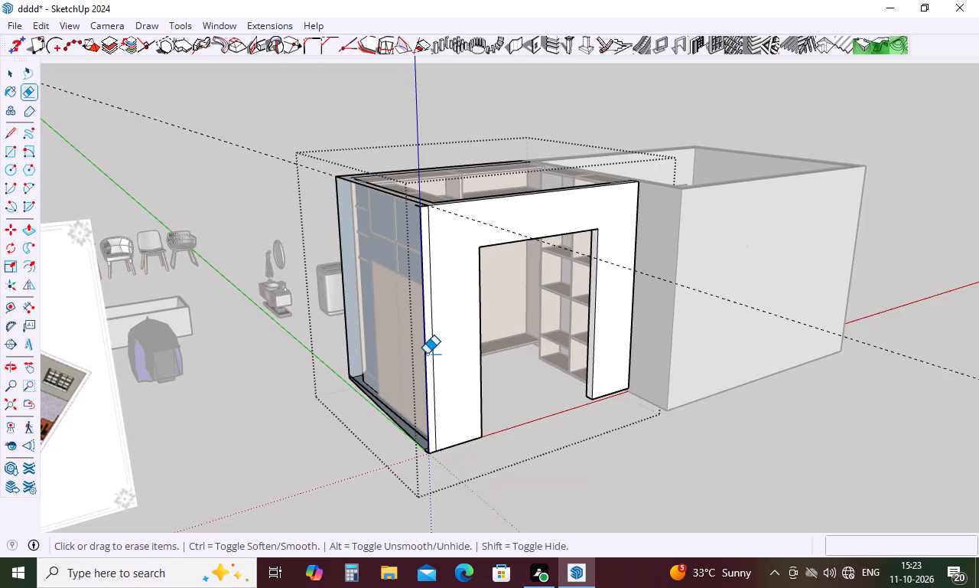
drag(427, 350, 420, 348)
middle_drag(421, 266, 463, 417)
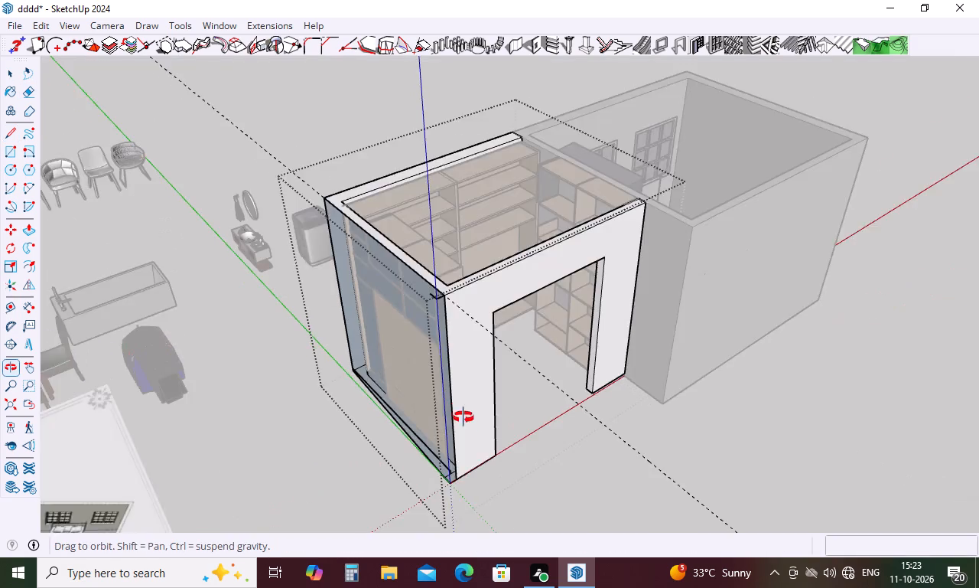
middle_drag(463, 417, 470, 437)
scroll(460, 348, up, 19)
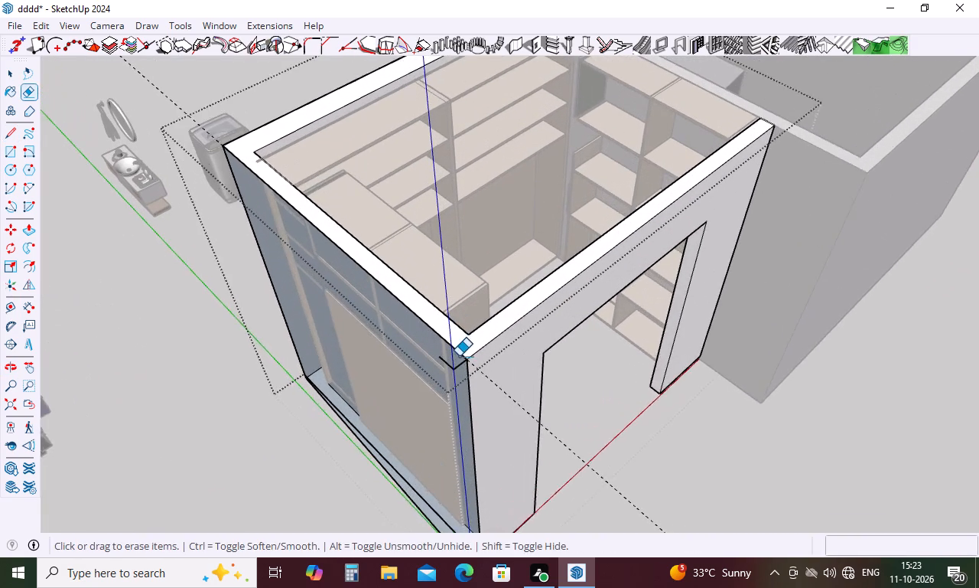
scroll(459, 356, up, 6)
drag(458, 363, 458, 373)
drag(441, 358, 440, 378)
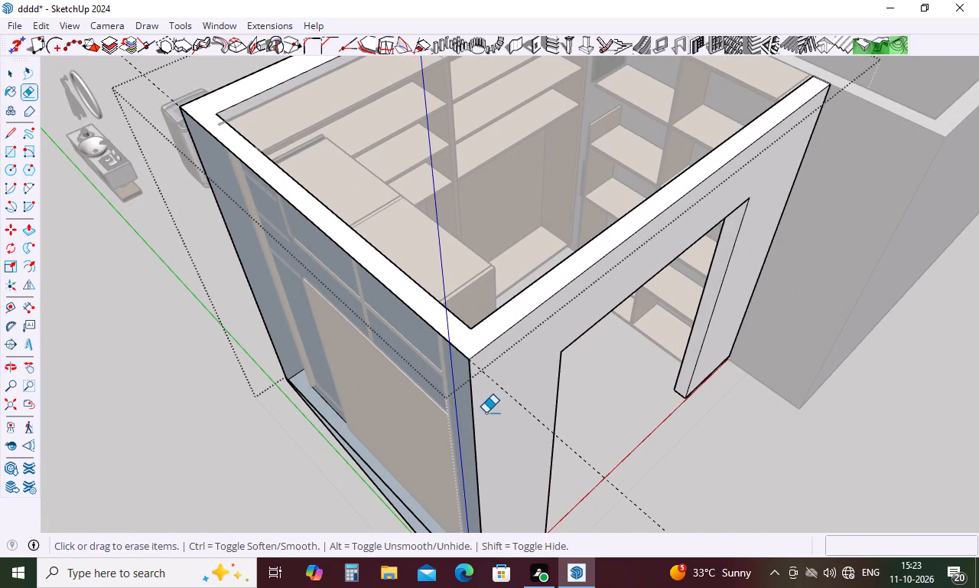
Draw a rectangle 10' by about 8' 11 3/8" closing the open outer side of the bookcase room's wall group.
middle_drag(486, 412, 613, 155)
scroll(613, 155, down, 5)
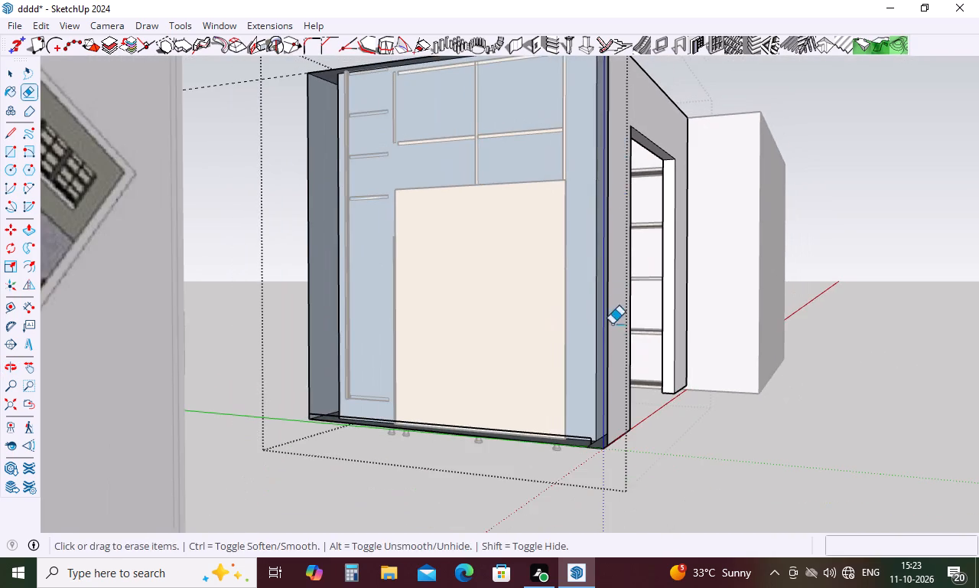
middle_drag(612, 384, 510, 412)
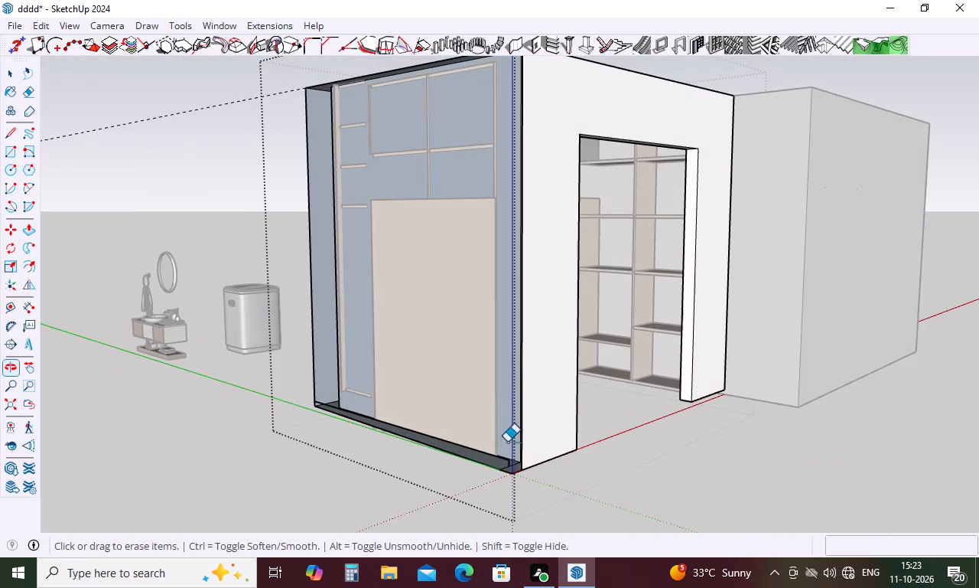
middle_drag(508, 461, 632, 480)
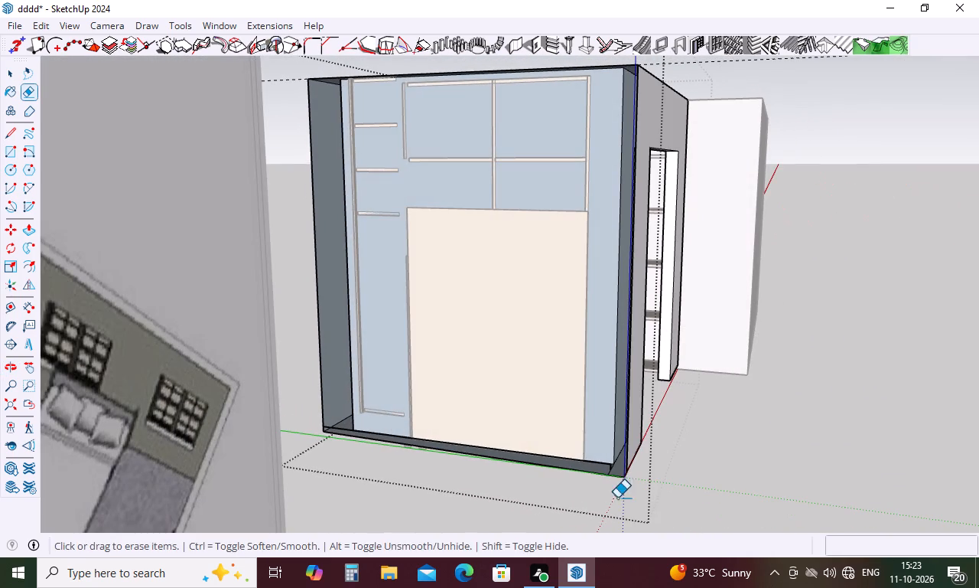
key(Escape)
middle_drag(607, 475, 611, 525)
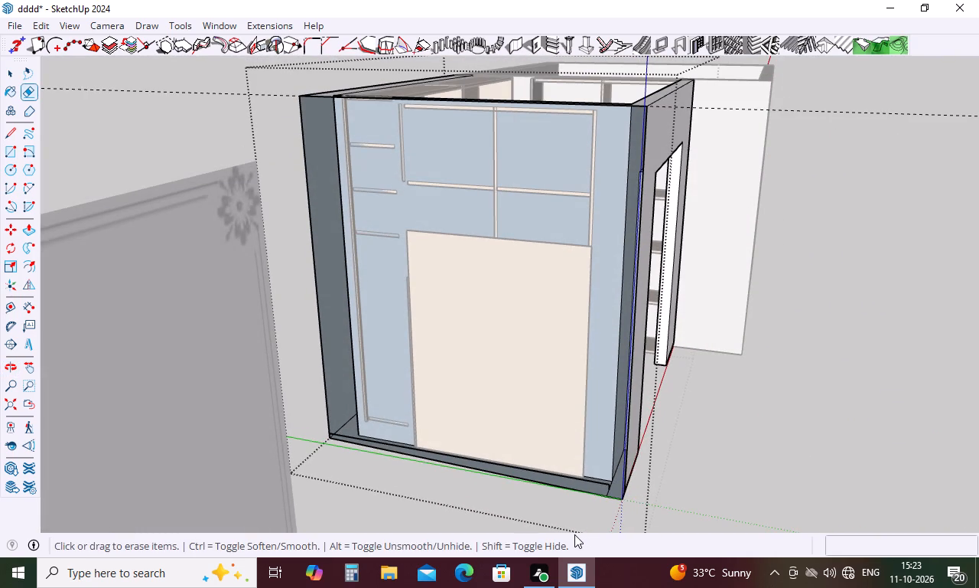
key(r)
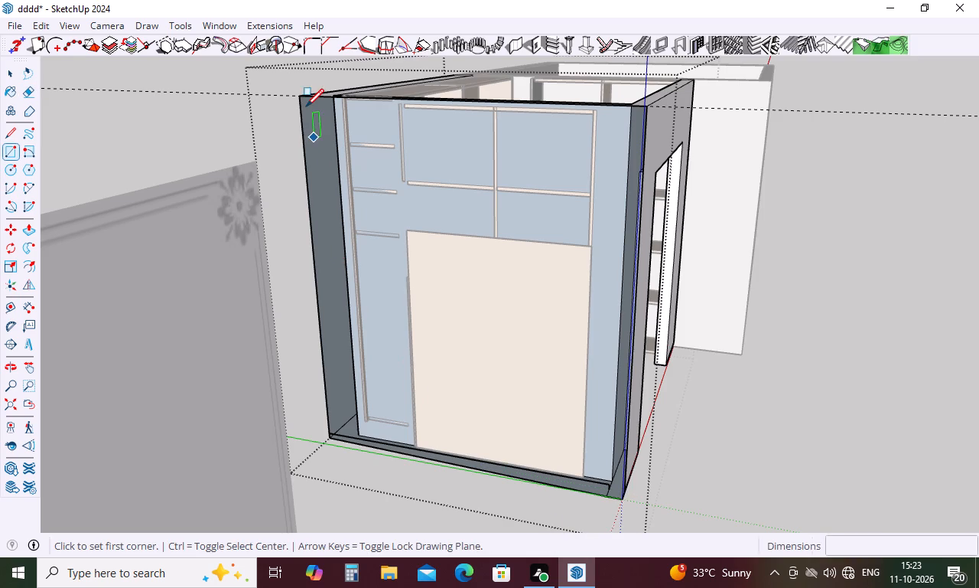
click(300, 101)
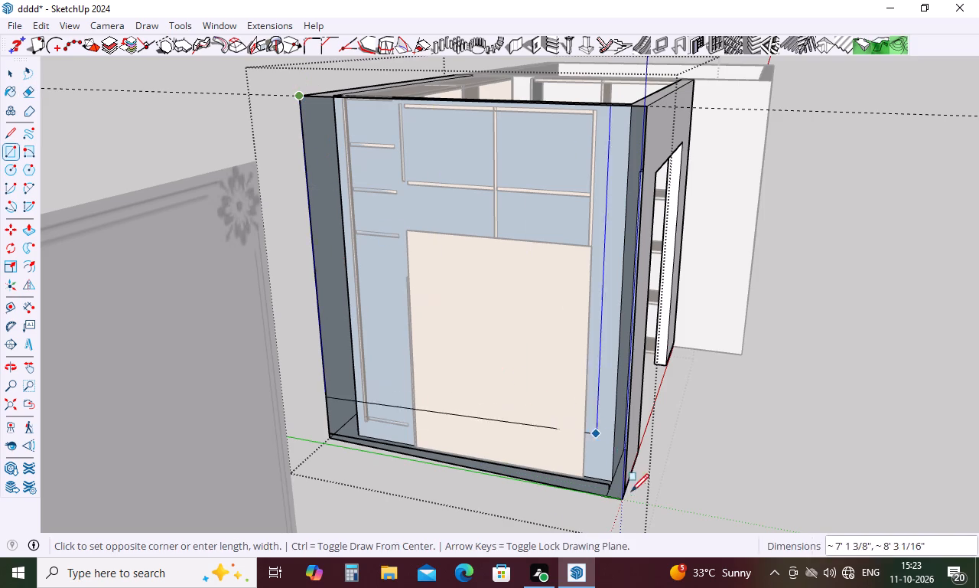
middle_drag(634, 498, 434, 377)
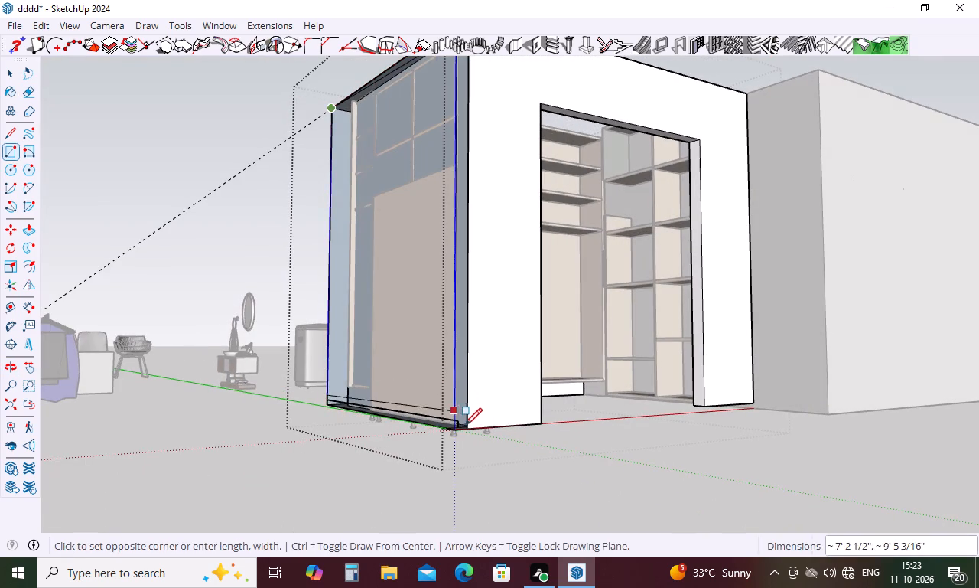
click(467, 429)
Erase the leftover edges and sliver faces along the bottom of the new outer wall face, and close the wall group.
middle_drag(484, 430, 487, 430)
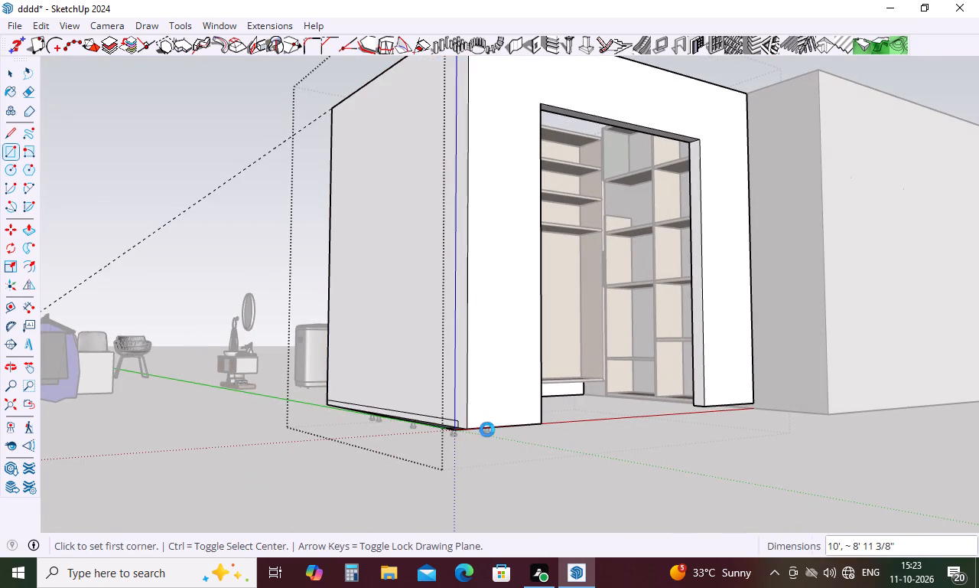
middle_drag(487, 430, 649, 401)
scroll(347, 473, down, 4)
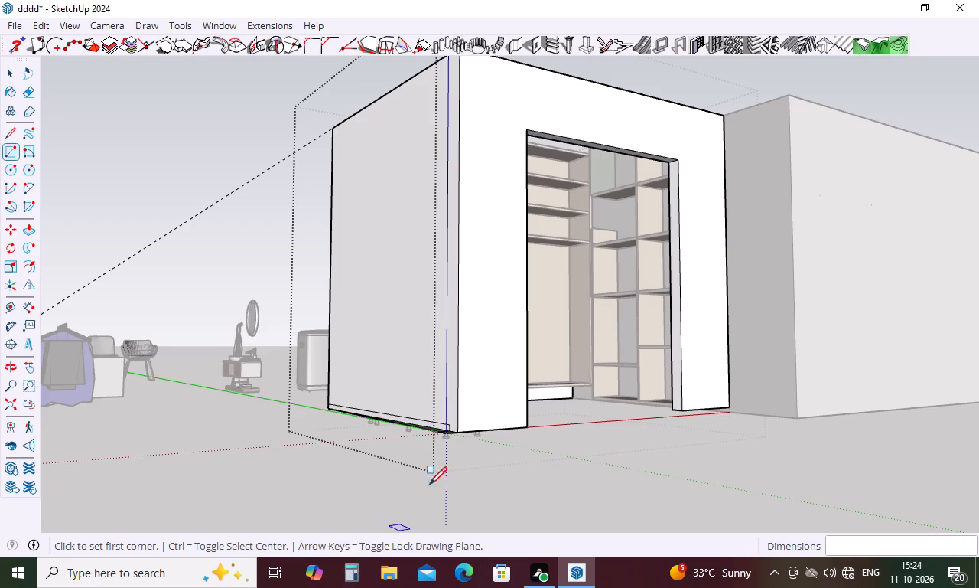
middle_drag(437, 469, 620, 481)
scroll(615, 449, up, 3)
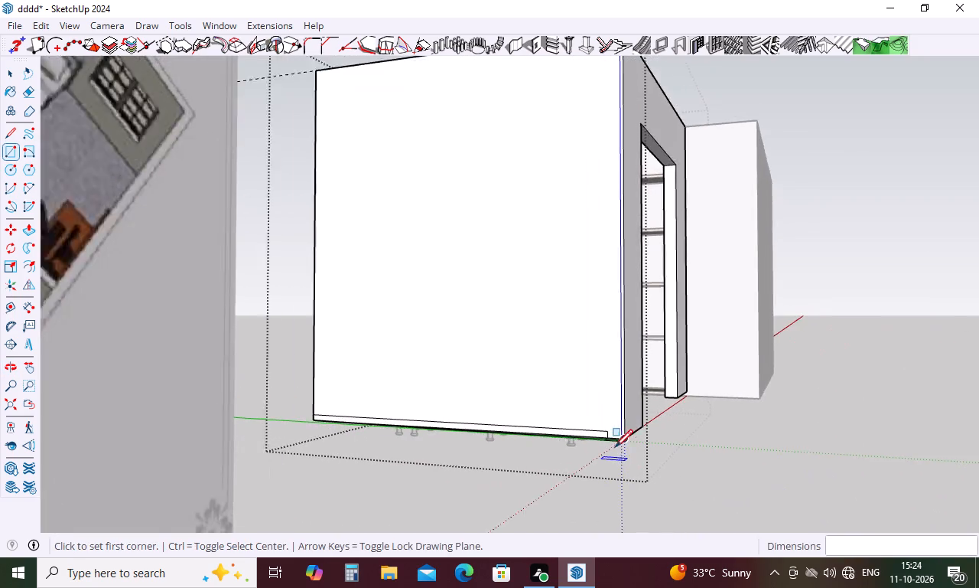
scroll(615, 447, up, 15)
middle_drag(609, 458, 637, 403)
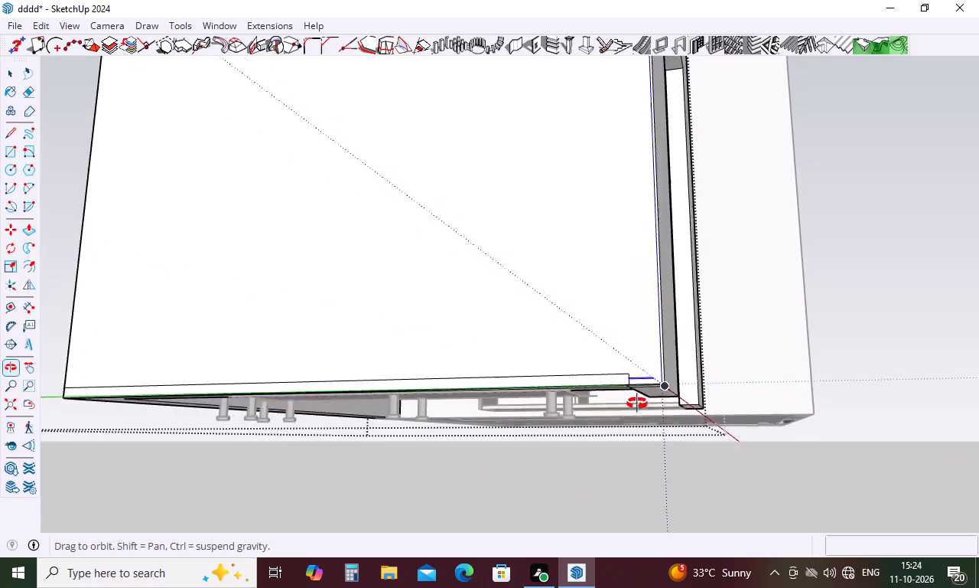
middle_drag(637, 403, 745, 381)
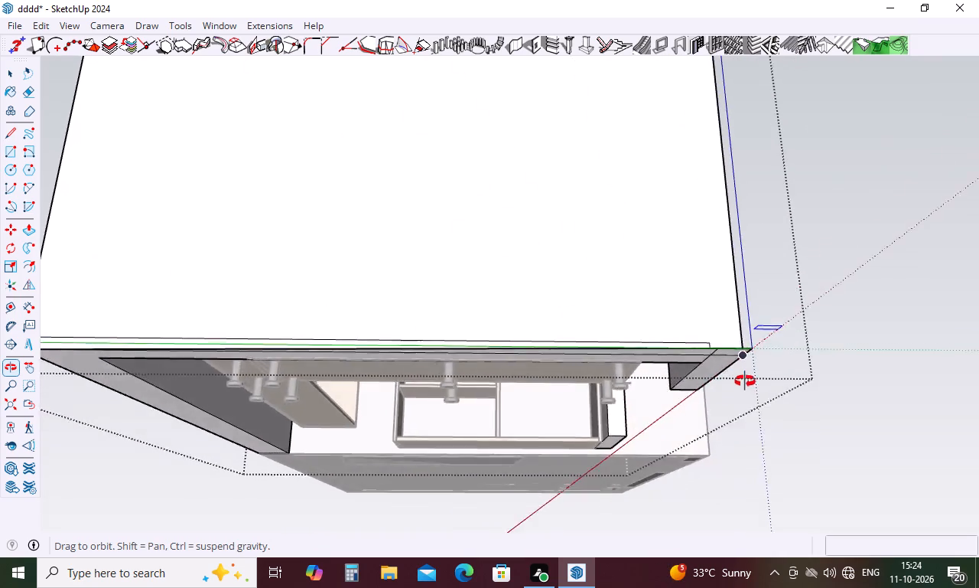
middle_drag(745, 381, 763, 479)
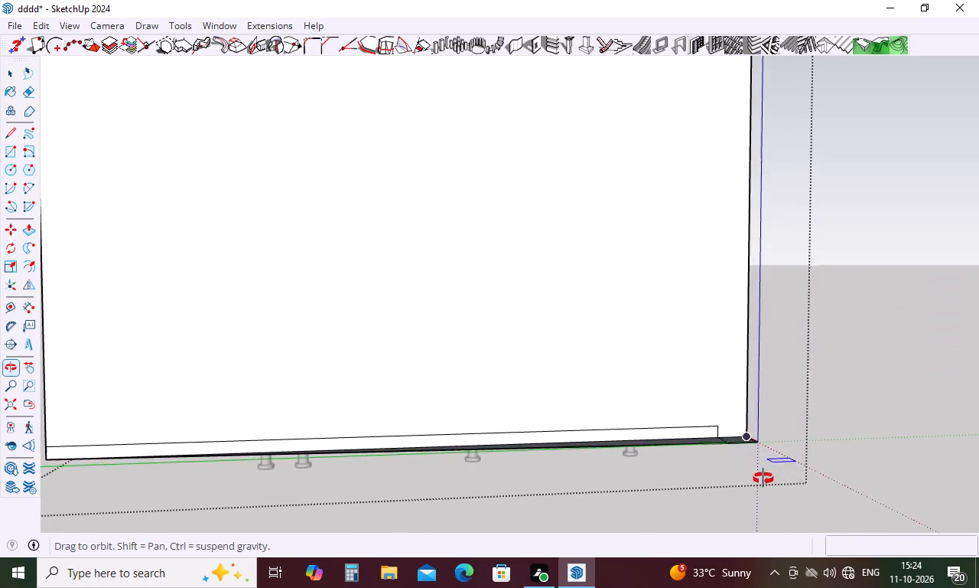
middle_drag(763, 479, 763, 502)
key(Escape)
key(e)
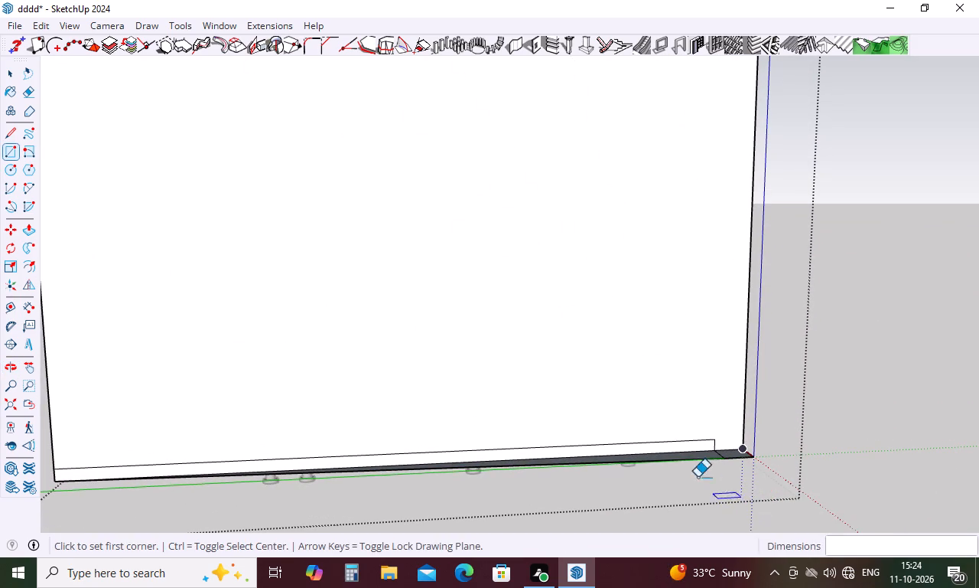
click(688, 440)
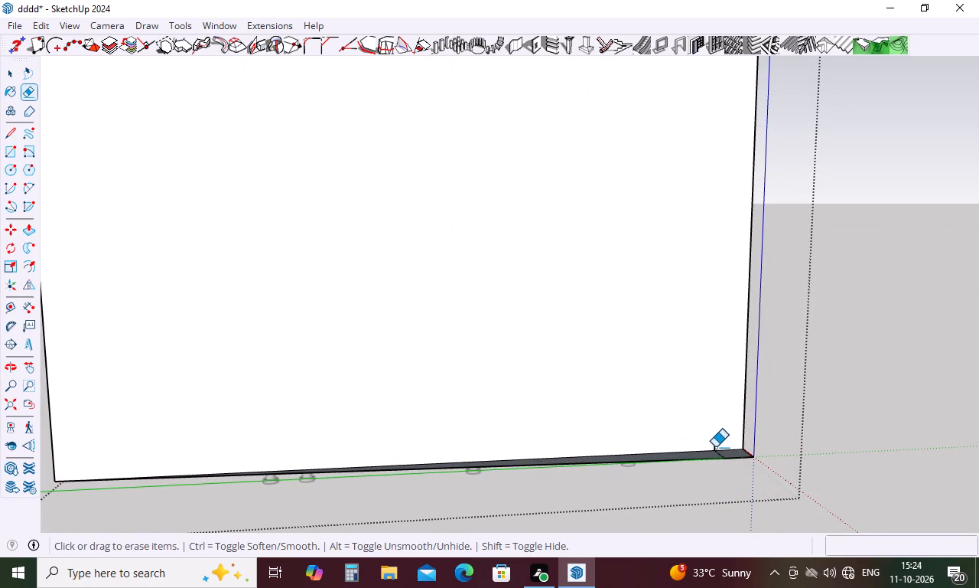
click(715, 447)
click(750, 456)
drag(733, 459, 731, 459)
drag(731, 459, 717, 467)
click(711, 459)
drag(728, 457, 717, 459)
scroll(769, 439, down, 4)
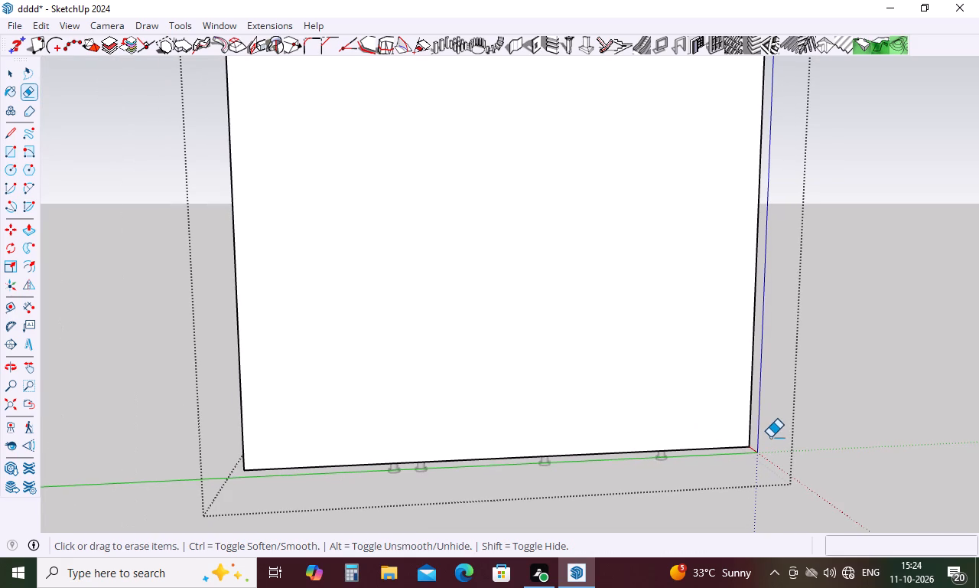
key(space)
click(836, 446)
Delete all the guides in the model.
middle_drag(804, 431, 574, 470)
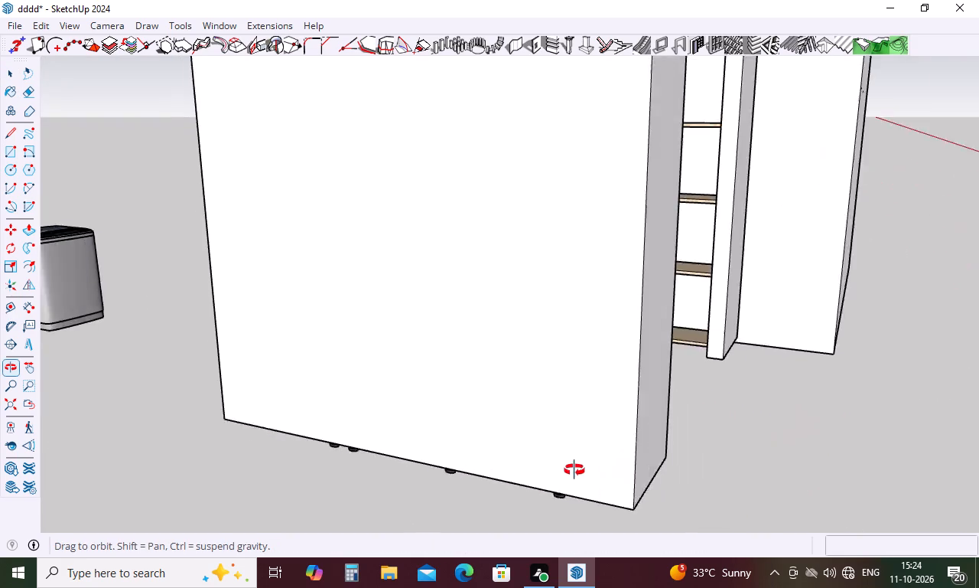
middle_drag(574, 470, 241, 408)
scroll(405, 355, down, 2)
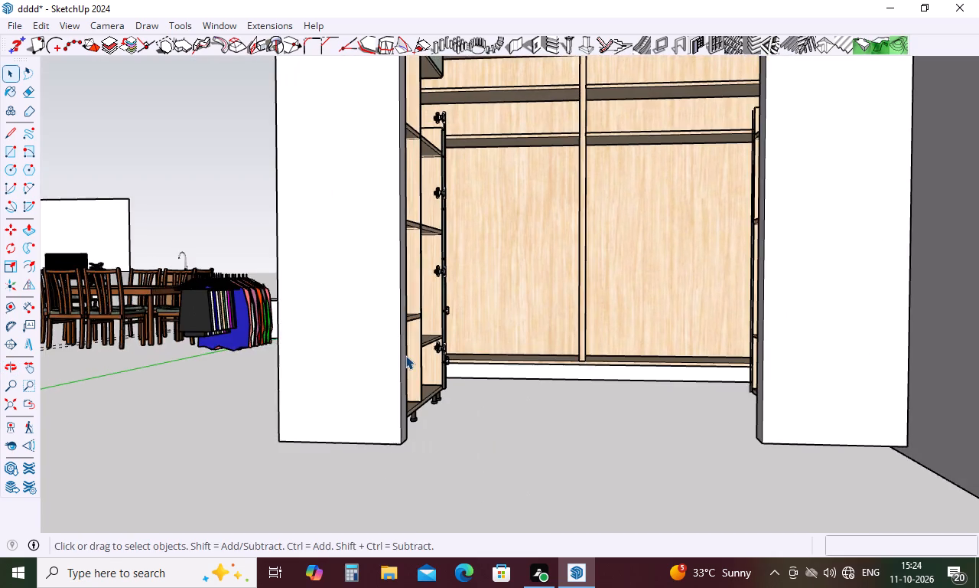
scroll(405, 355, down, 7)
middle_drag(531, 357, 597, 580)
middle_drag(575, 466, 631, 456)
key(Escape)
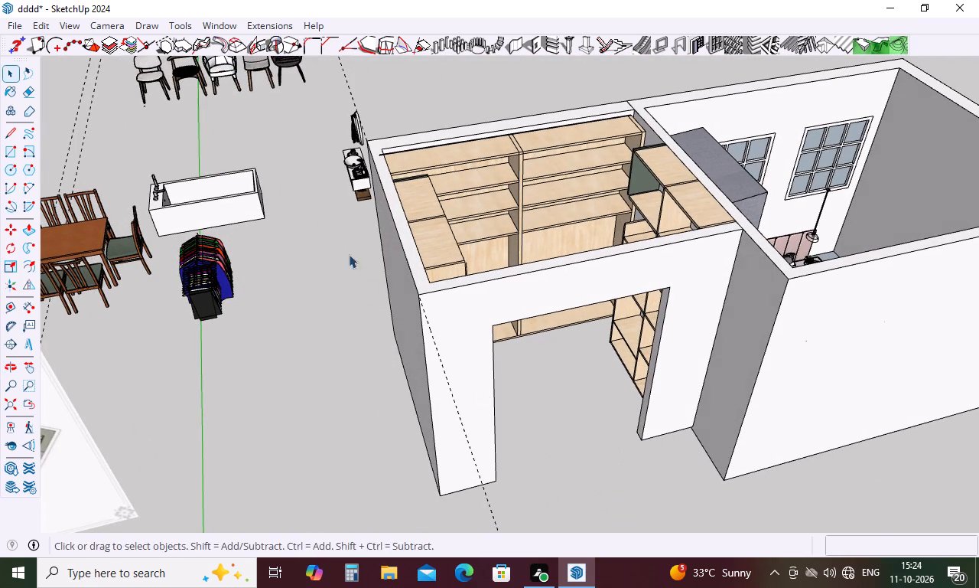
click(47, 26)
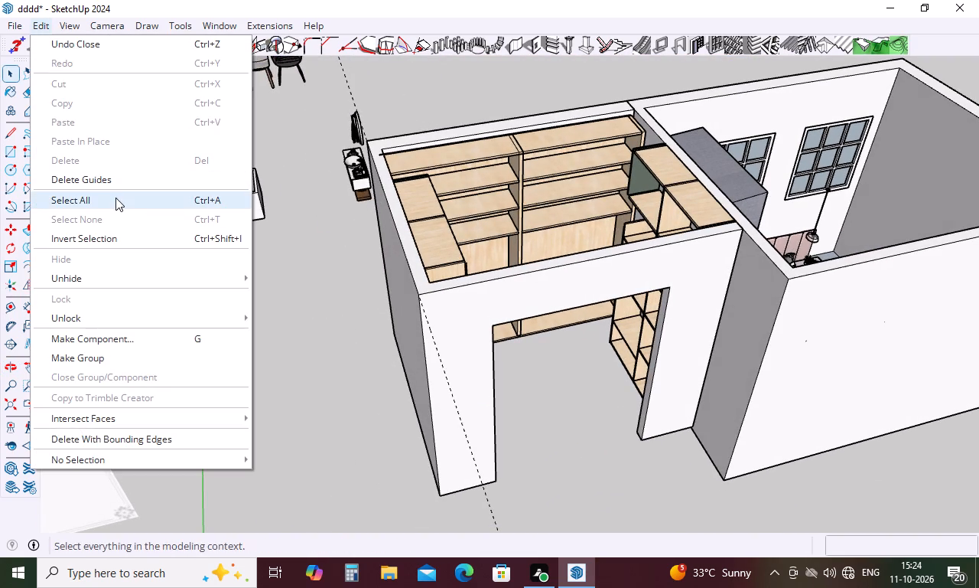
click(122, 183)
key(Escape)
Place a guide 12' outward from the base of the bookcase room's outer wall, and a second guide 9" beyond it.
key(t)
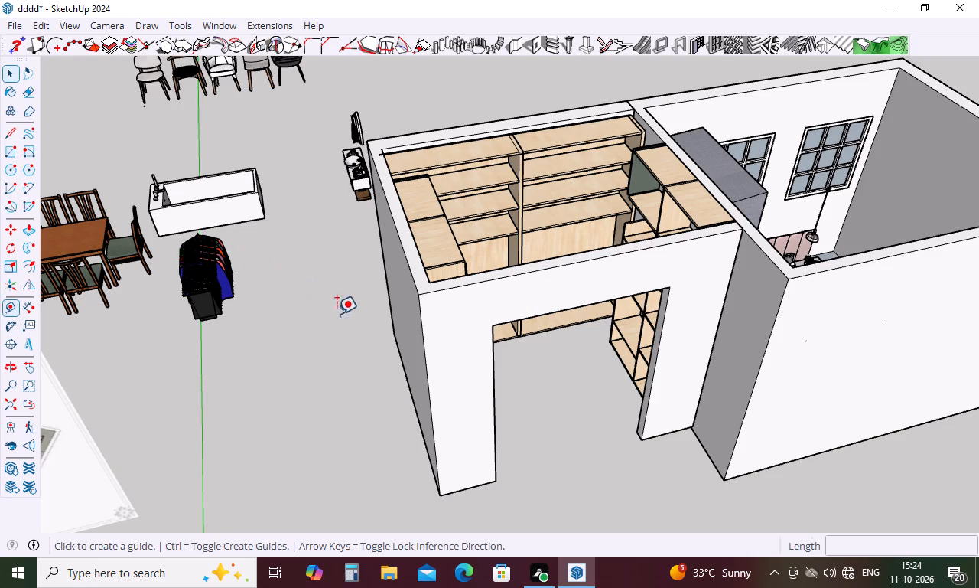
click(401, 371)
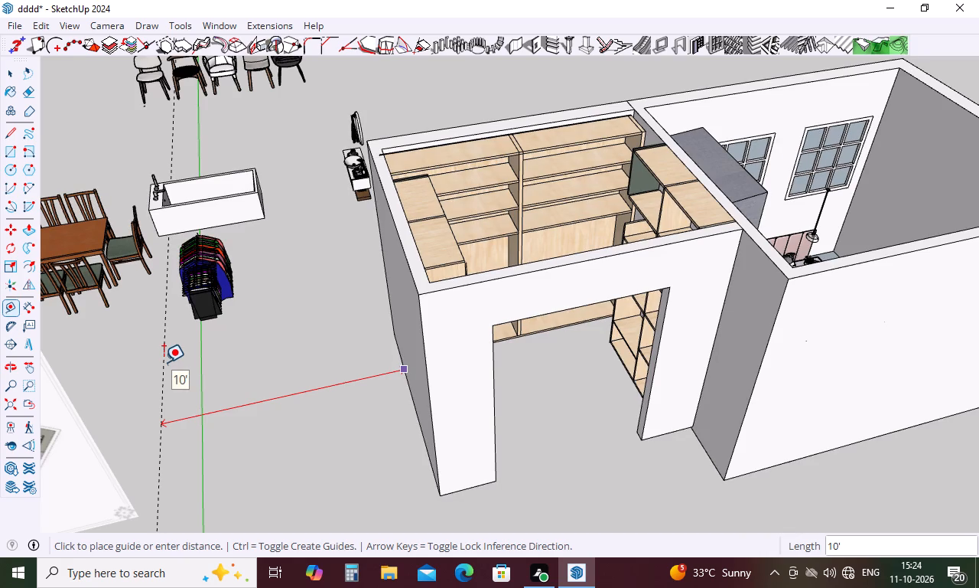
text(12')
key(Return)
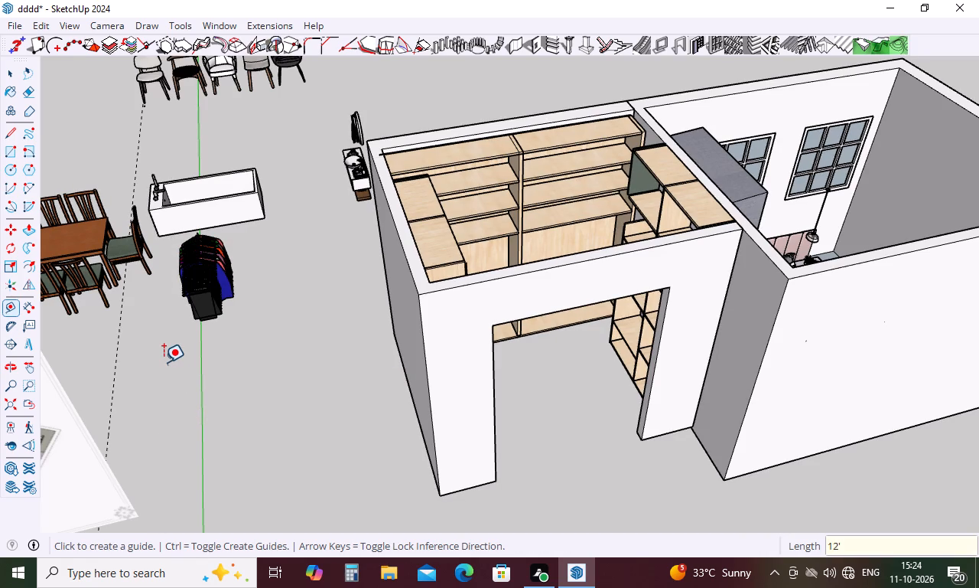
click(112, 372)
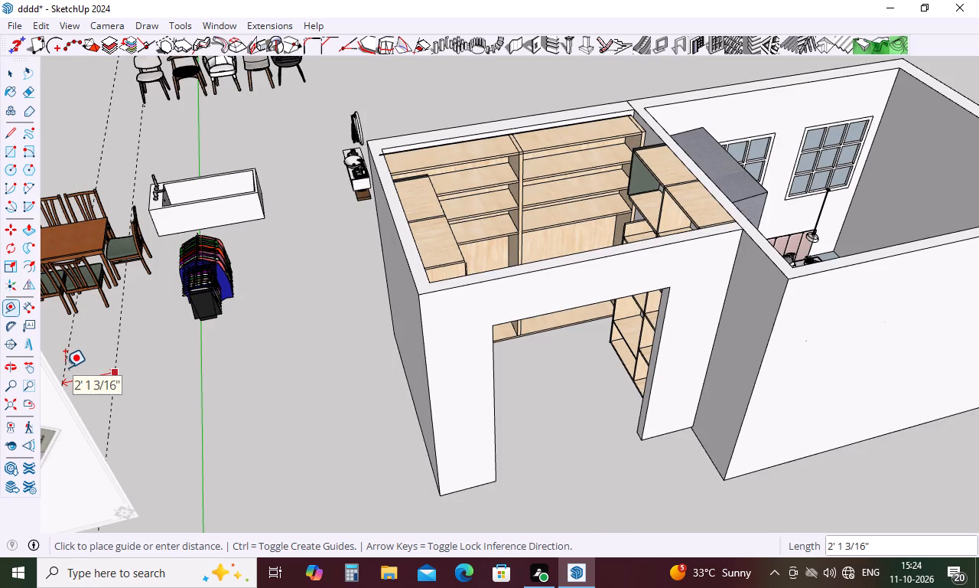
key(9)
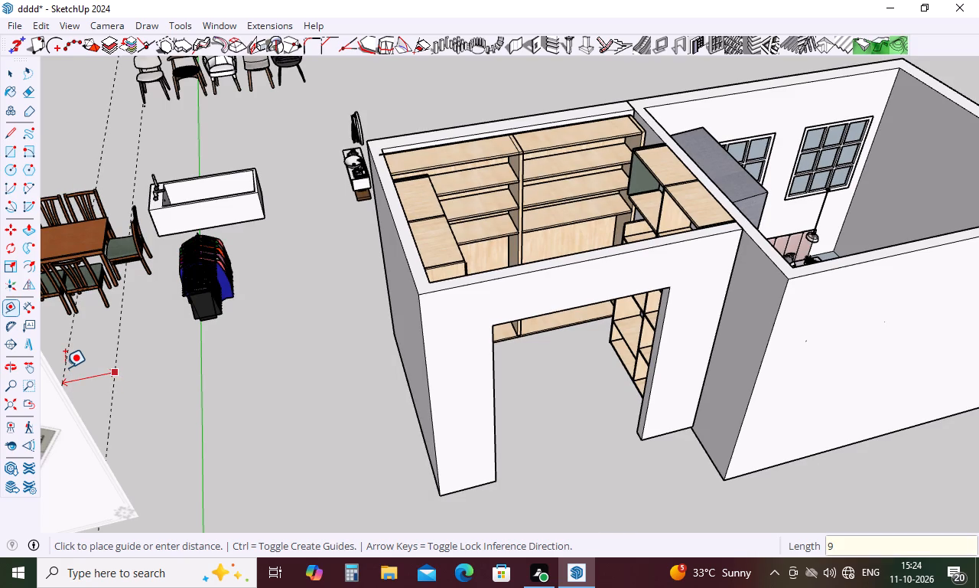
key(Return)
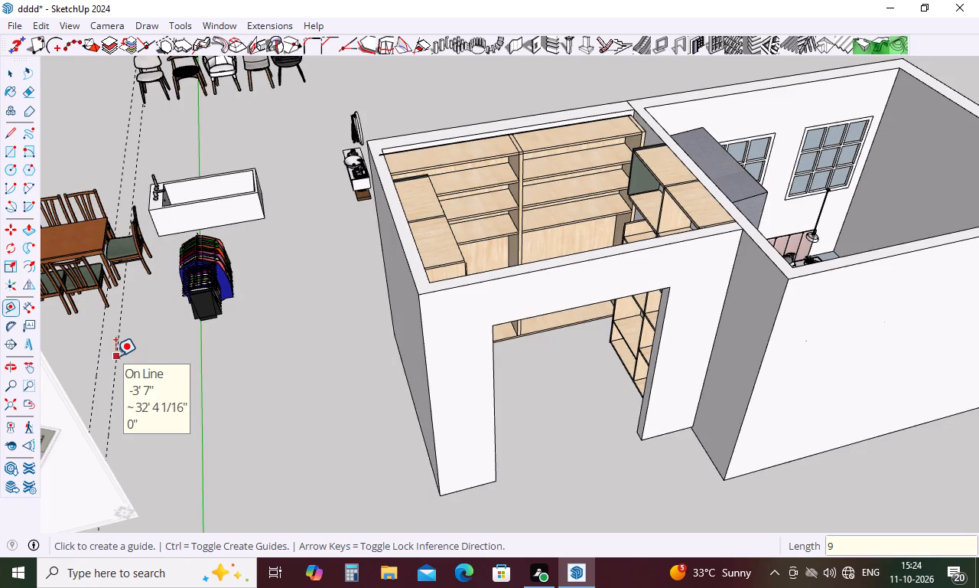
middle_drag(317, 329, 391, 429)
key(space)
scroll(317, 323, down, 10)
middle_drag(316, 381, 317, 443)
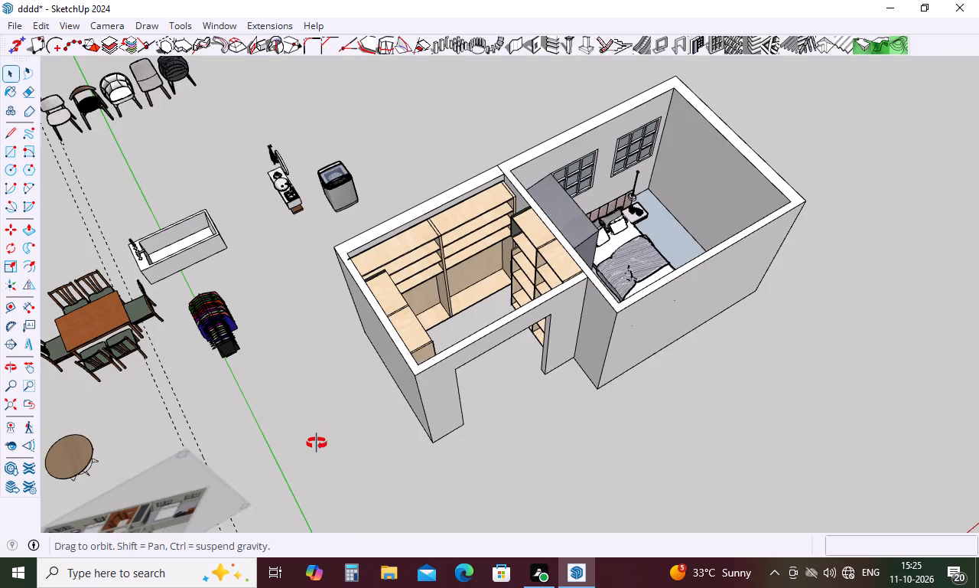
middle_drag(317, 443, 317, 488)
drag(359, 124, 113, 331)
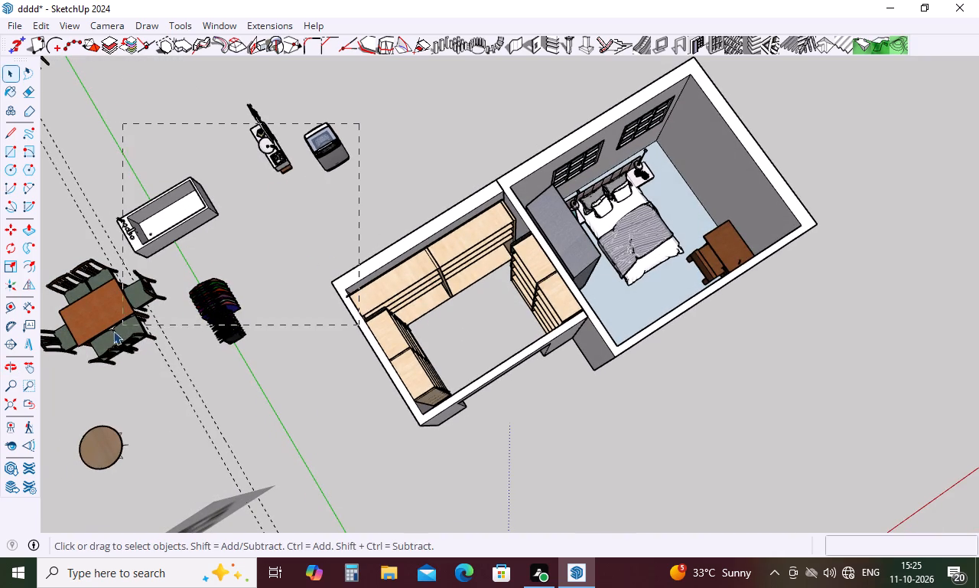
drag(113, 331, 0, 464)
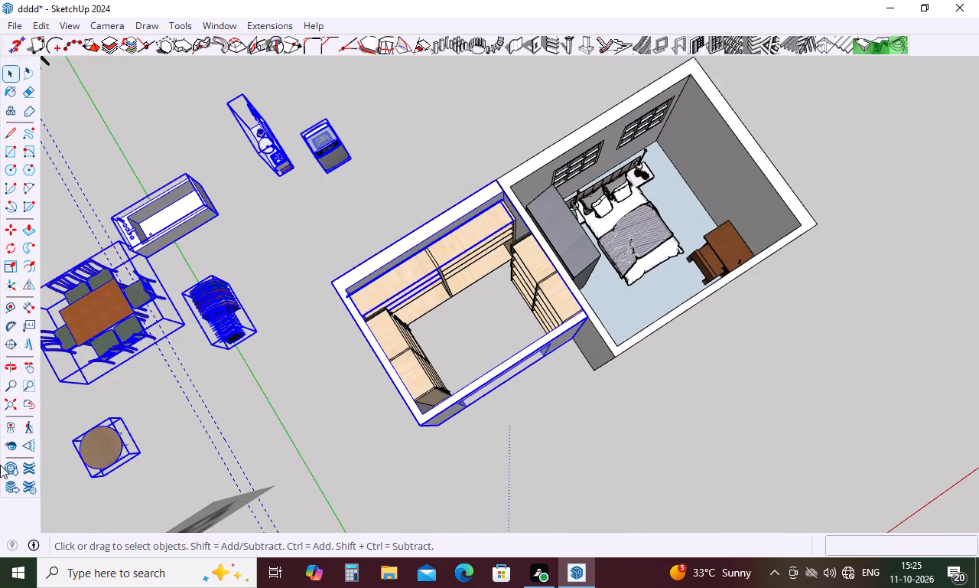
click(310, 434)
Move the bathtub, dining set, round table and the dark item beside them about 39' 8", off the new guides to beyond the row of chairs.
scroll(418, 299, down, 3)
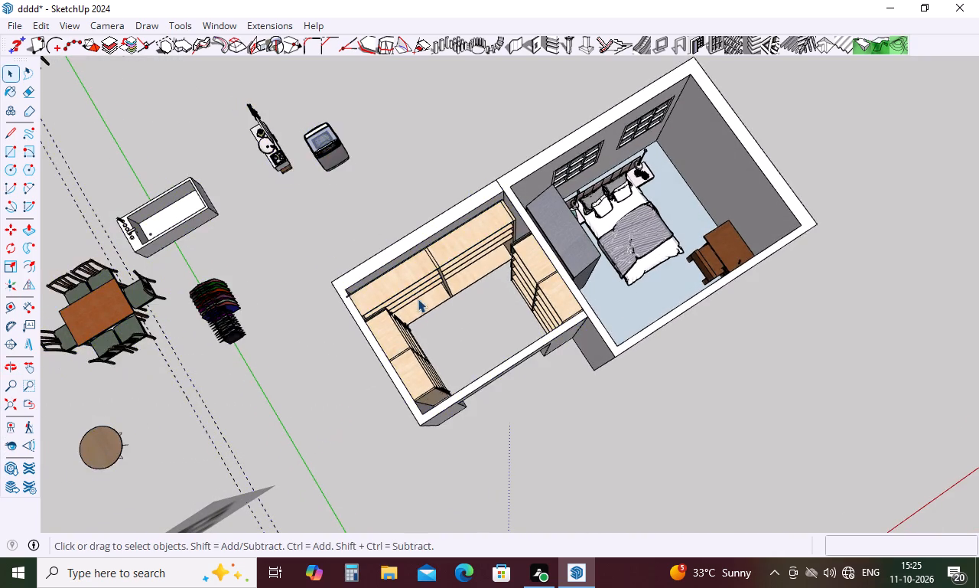
scroll(418, 299, down, 2)
middle_drag(390, 367, 475, 374)
middle_drag(603, 296, 689, 288)
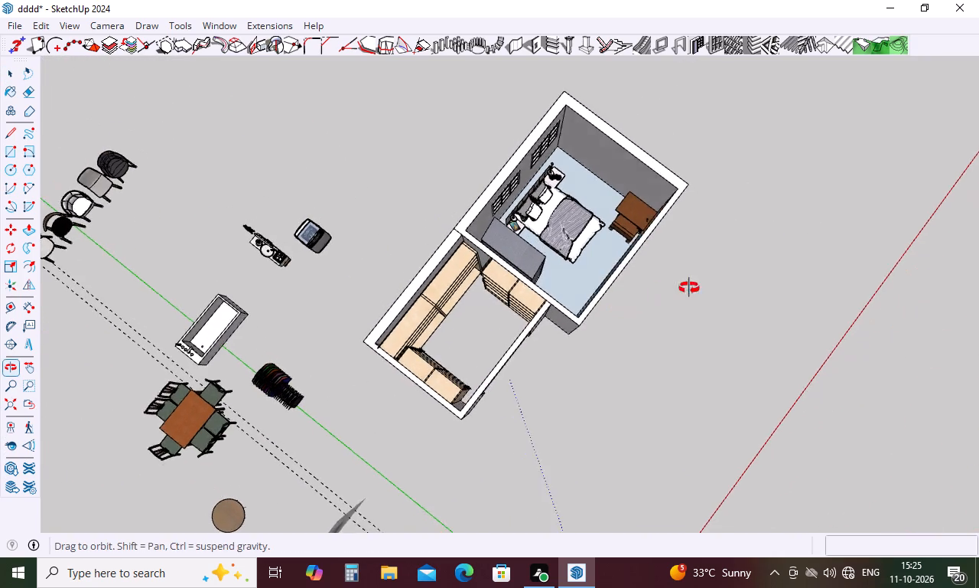
middle_drag(689, 288, 748, 232)
scroll(577, 234, down, 7)
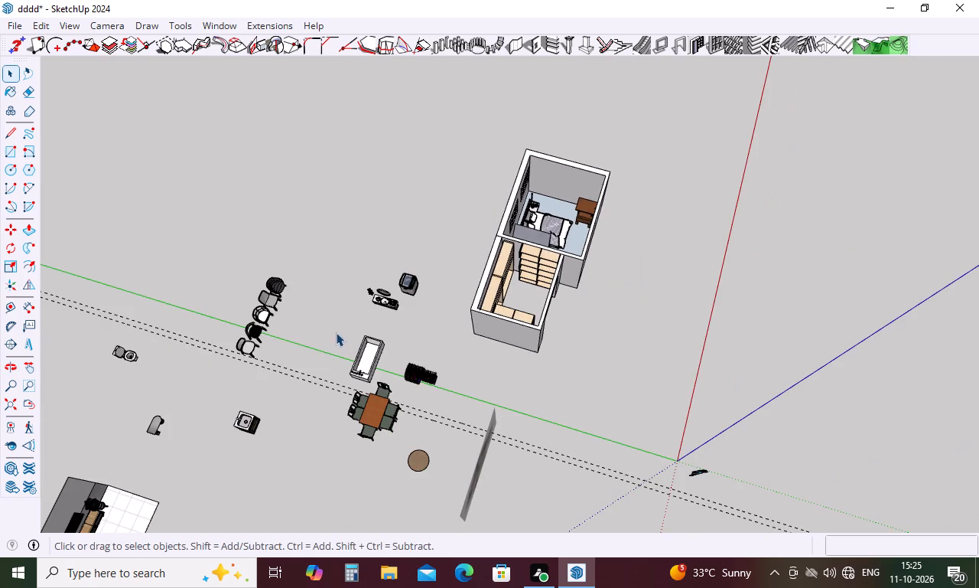
drag(336, 328, 447, 489)
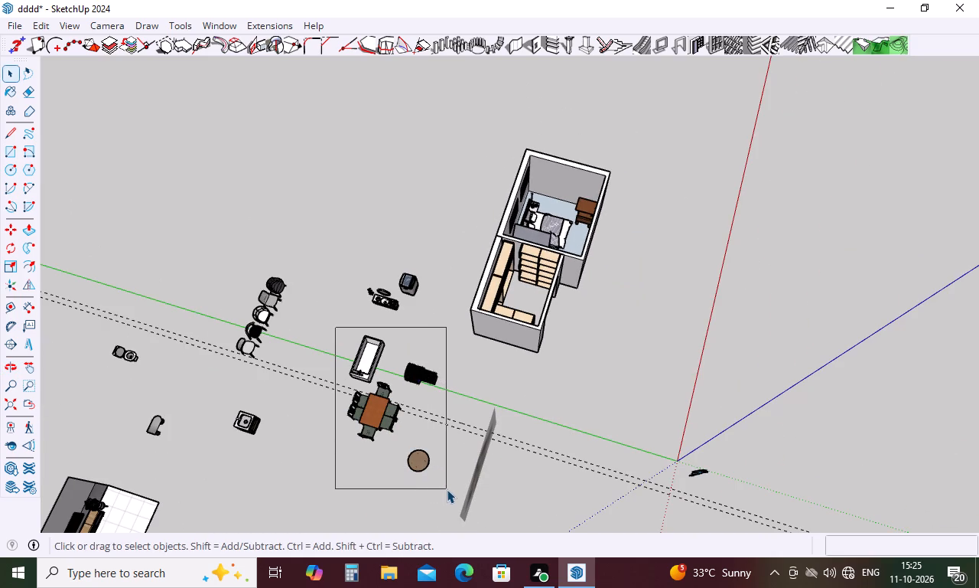
drag(447, 489, 448, 490)
key(m)
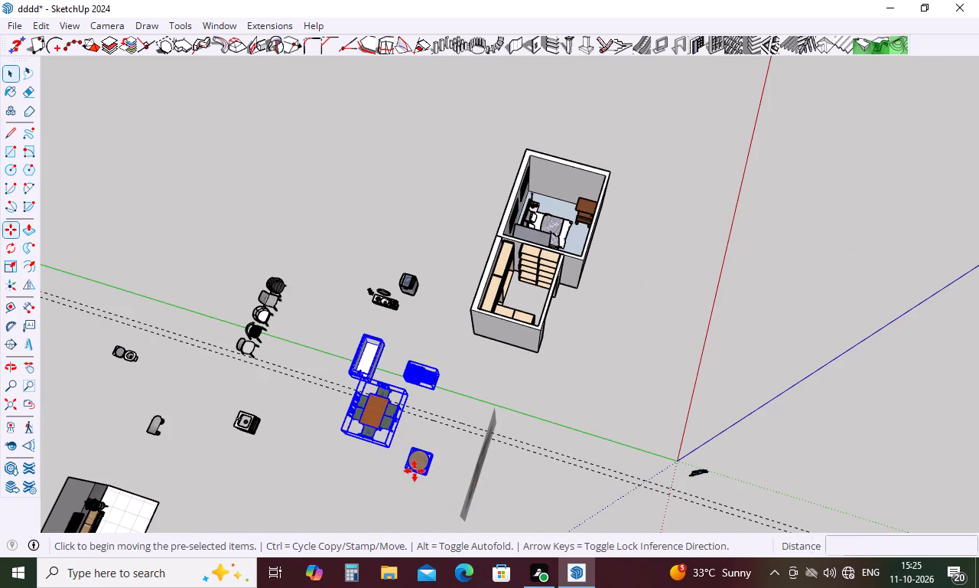
click(415, 471)
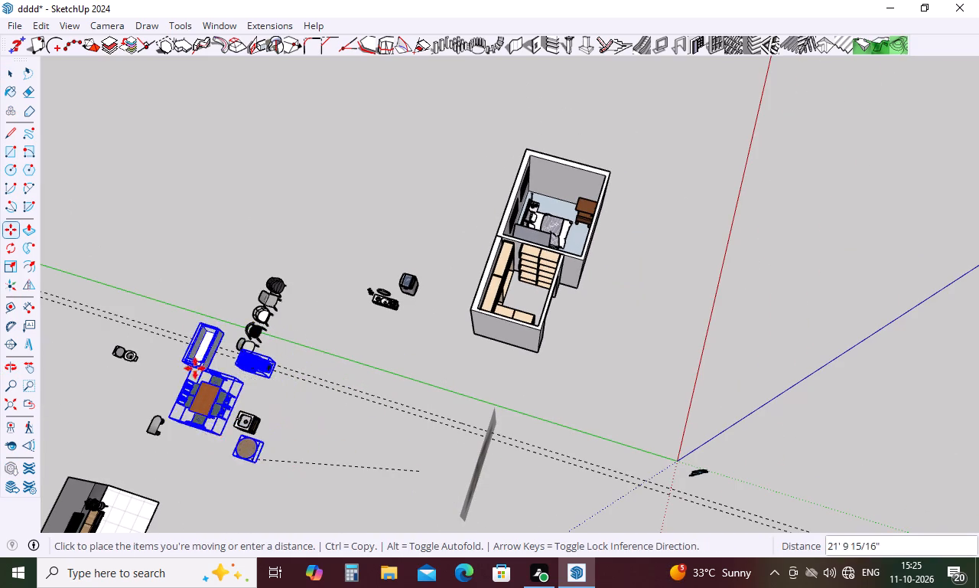
click(194, 299)
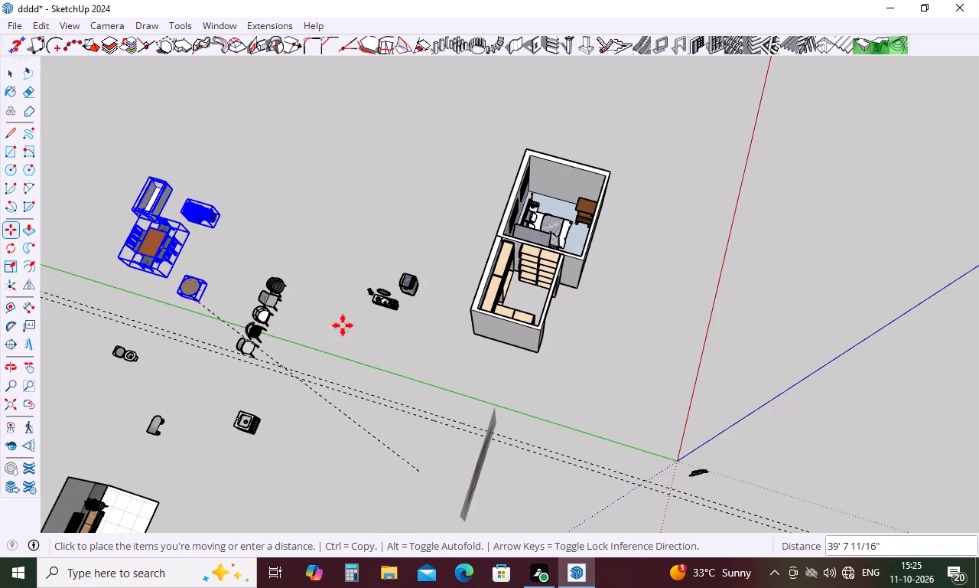
key(space)
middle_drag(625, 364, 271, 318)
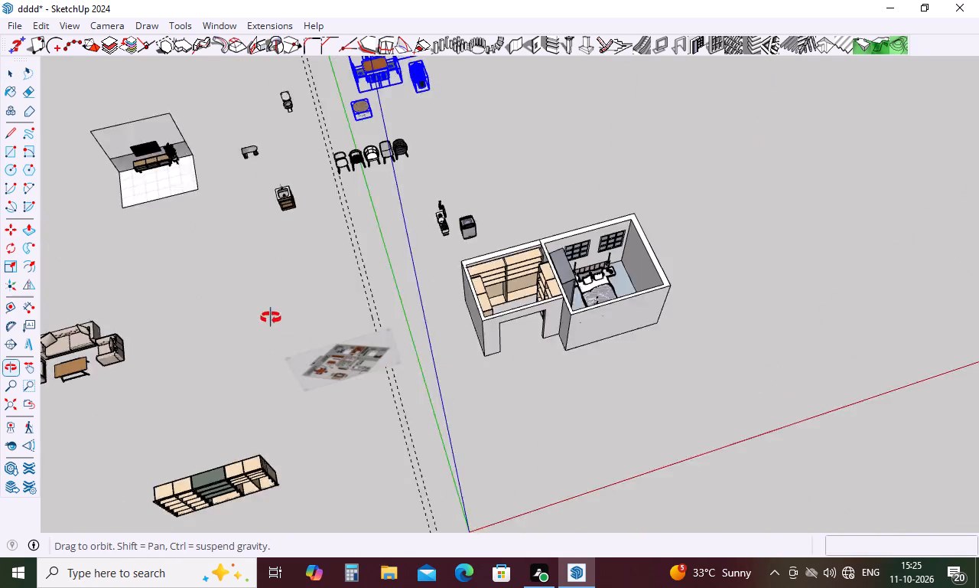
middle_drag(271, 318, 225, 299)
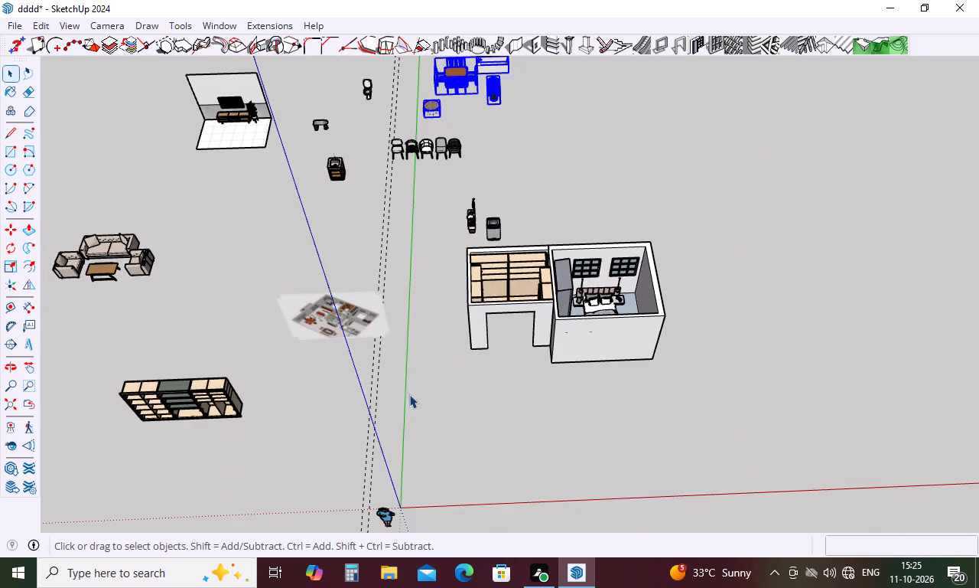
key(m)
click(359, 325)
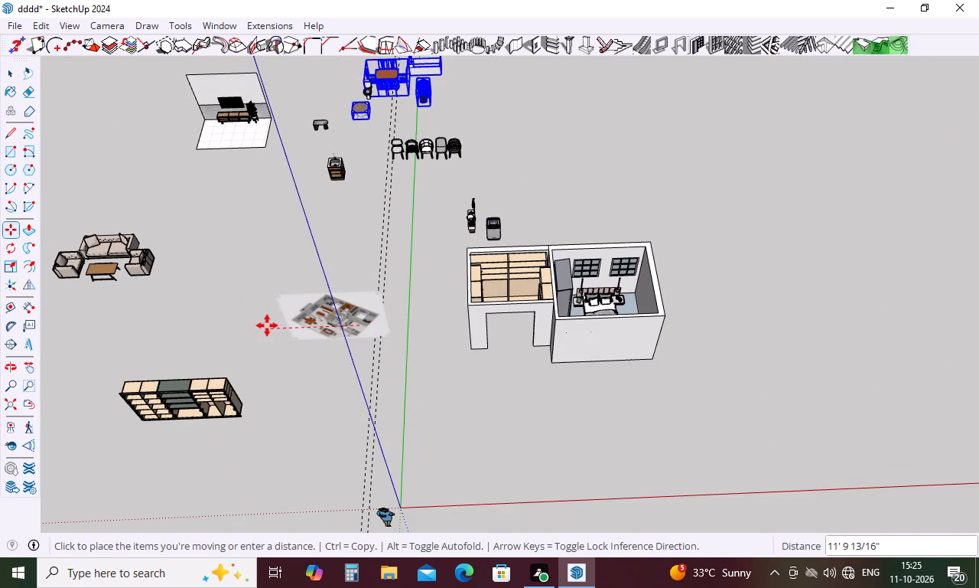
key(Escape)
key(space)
Move the floor plan image away from the two parallel guides, into the open space between the sofa set and the bookcase.
click(324, 393)
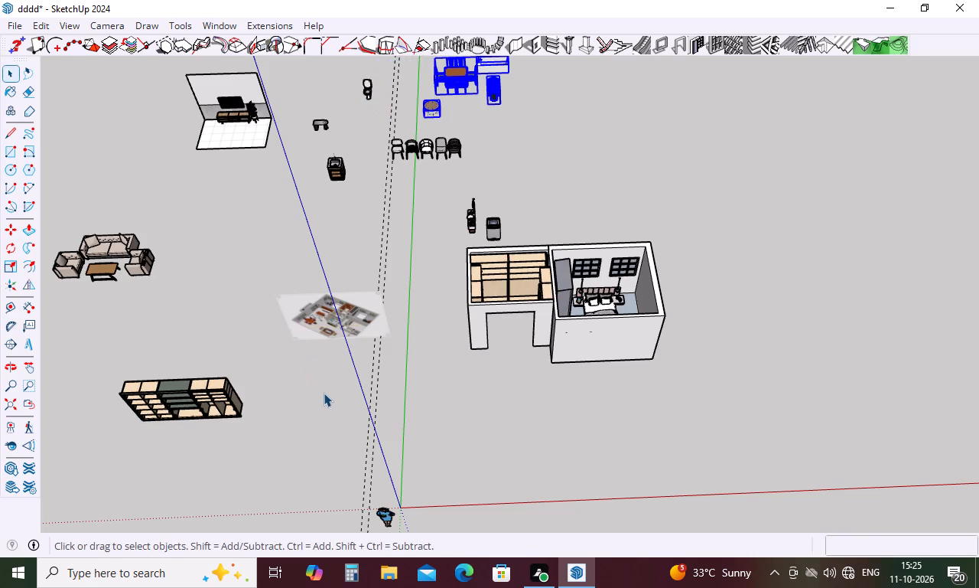
key(m)
click(363, 328)
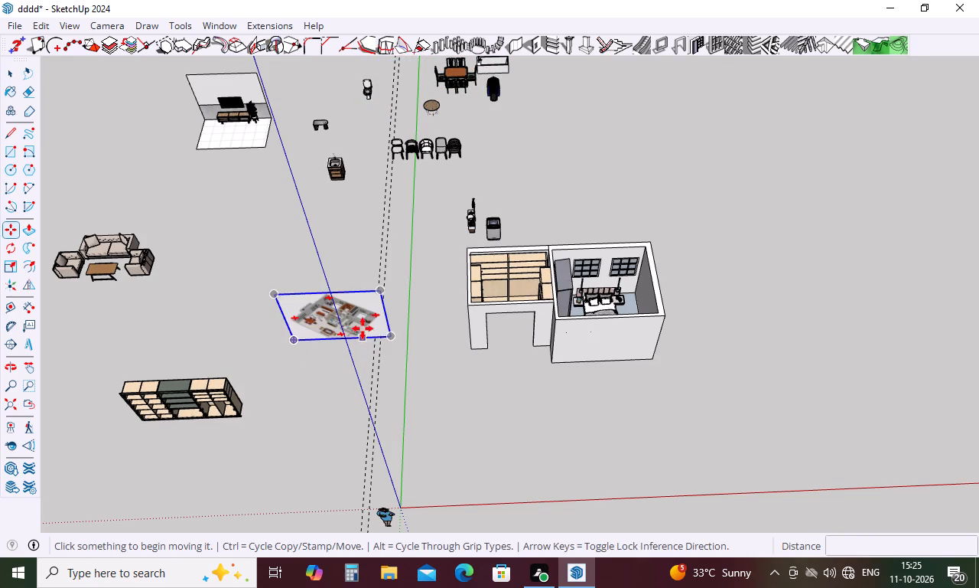
click(279, 328)
key(space)
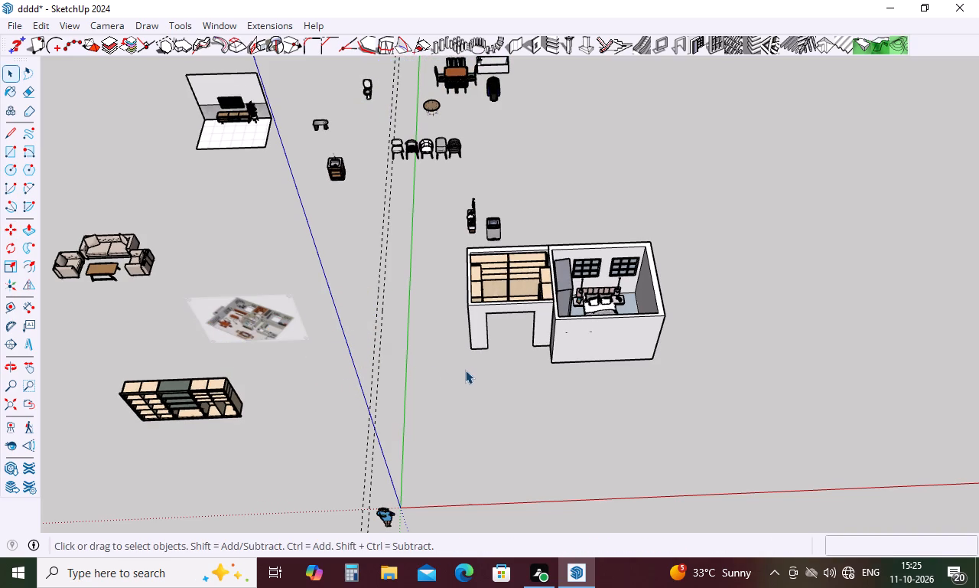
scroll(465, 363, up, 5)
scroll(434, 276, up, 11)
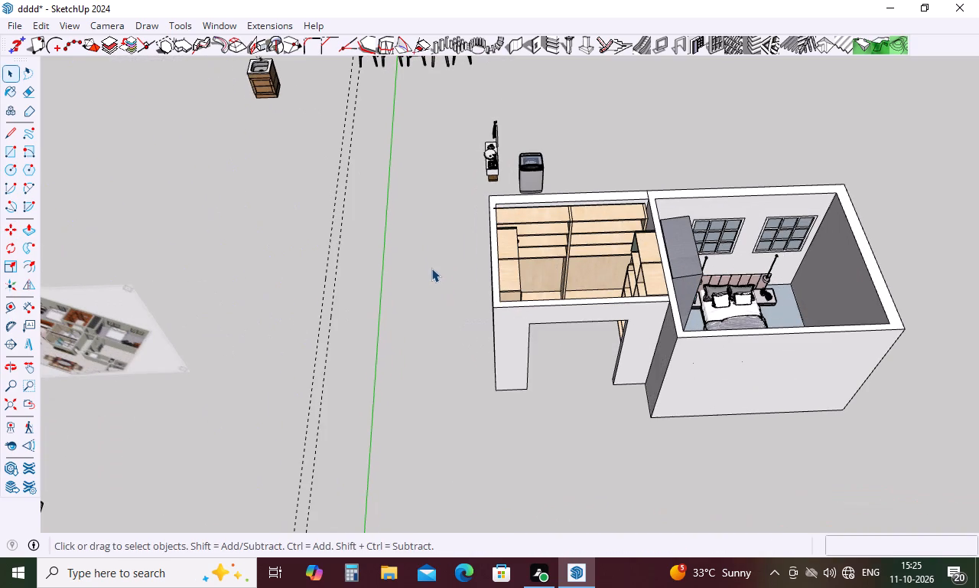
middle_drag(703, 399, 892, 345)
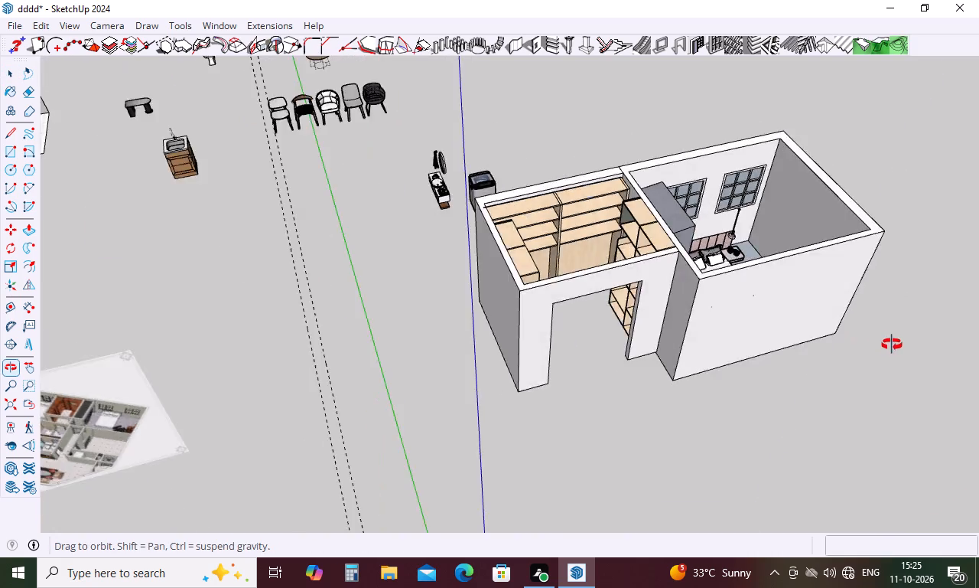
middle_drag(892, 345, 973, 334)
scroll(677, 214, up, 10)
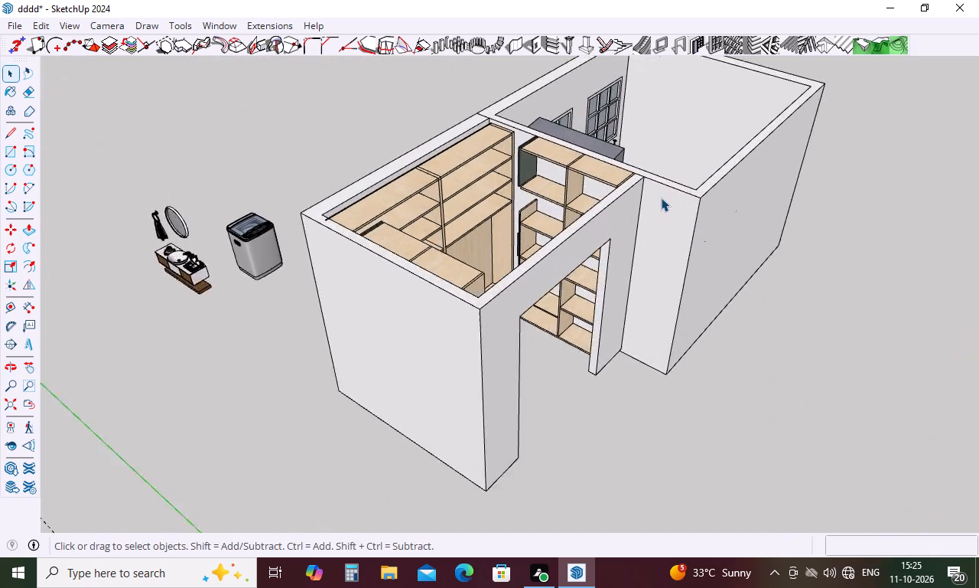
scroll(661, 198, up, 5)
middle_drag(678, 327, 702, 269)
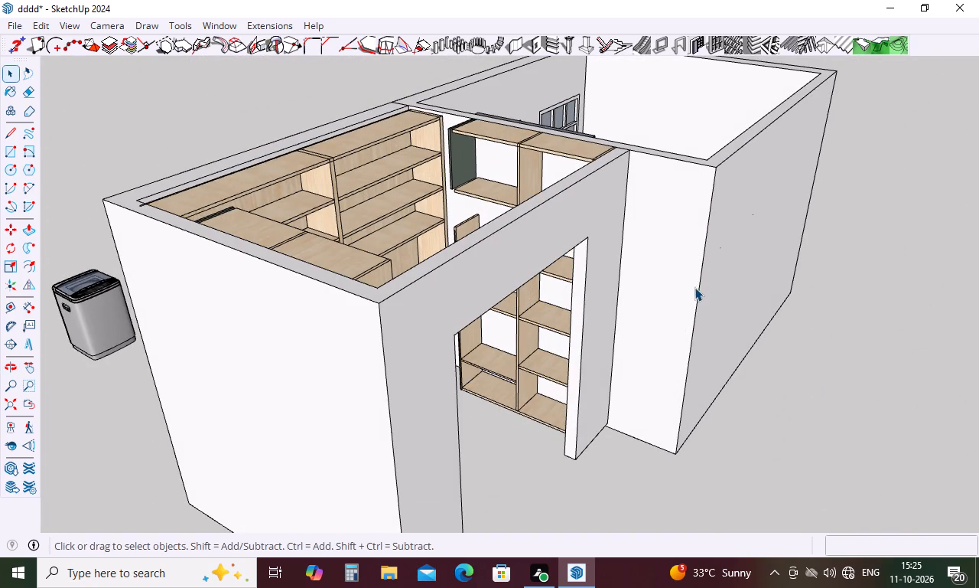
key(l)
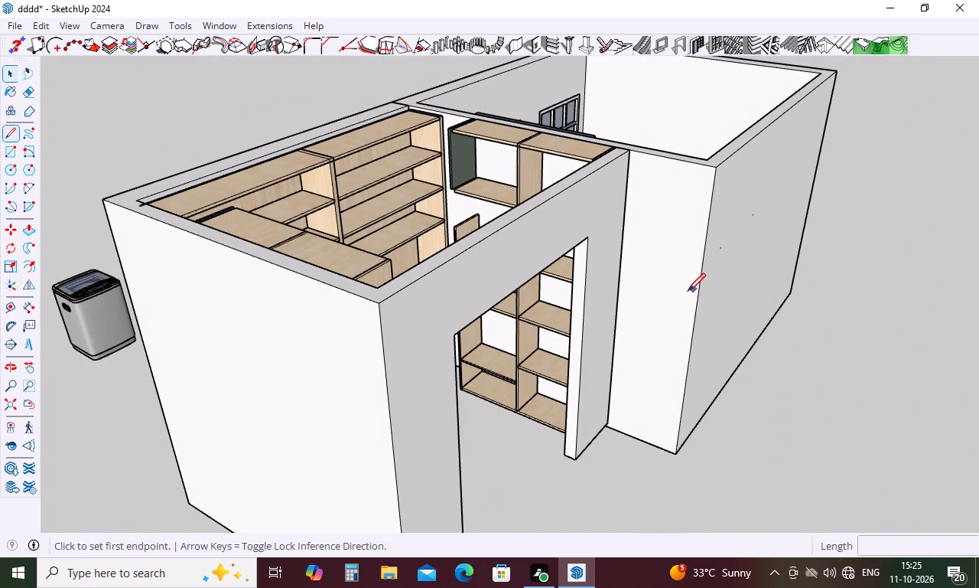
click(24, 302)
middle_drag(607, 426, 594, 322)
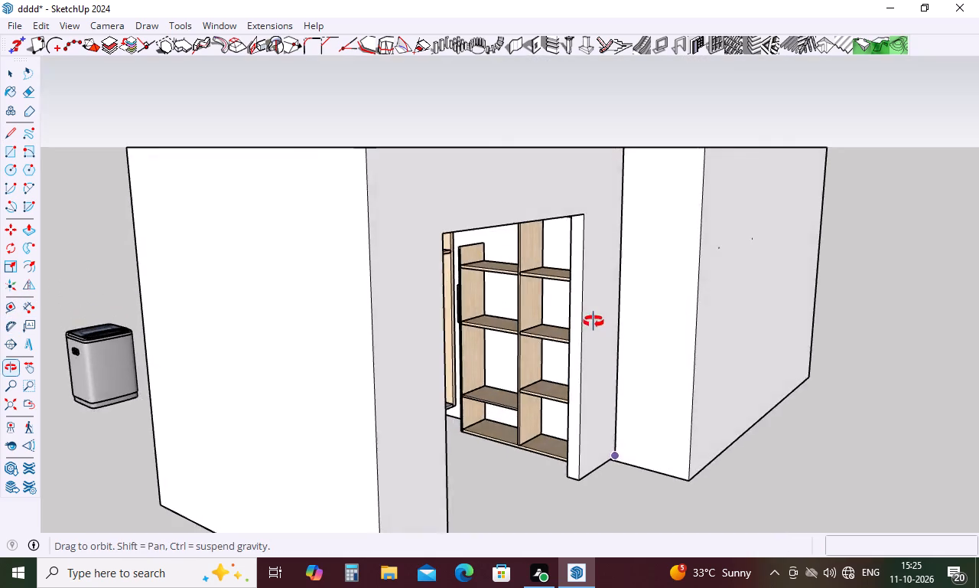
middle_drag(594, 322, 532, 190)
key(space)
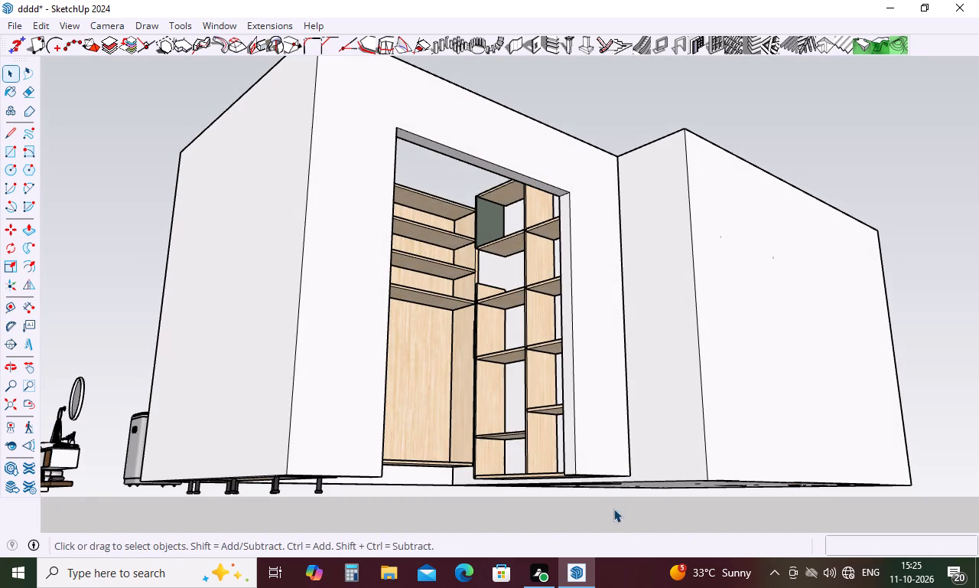
Open the bookcase room's wall group and Push/Pull the base of the doorway jamb beside the bedroom down about 1 7/8".
double_click(591, 457)
middle_drag(645, 482, 597, 377)
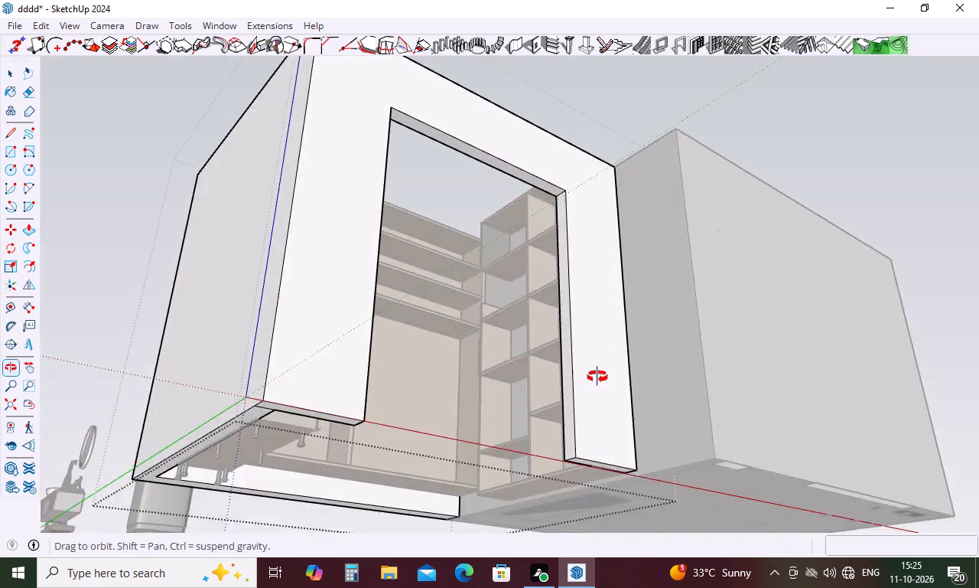
middle_drag(597, 377, 547, 348)
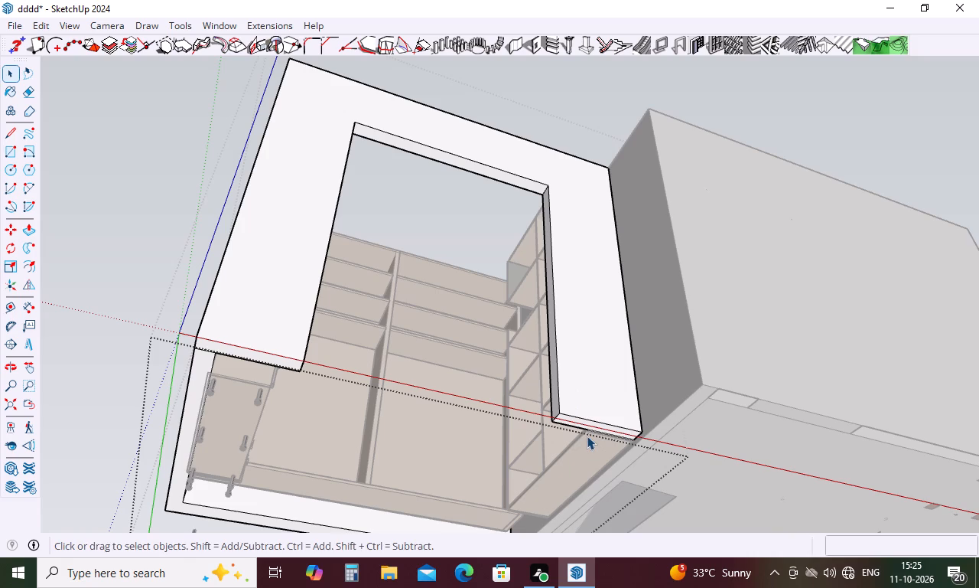
key(p)
click(594, 423)
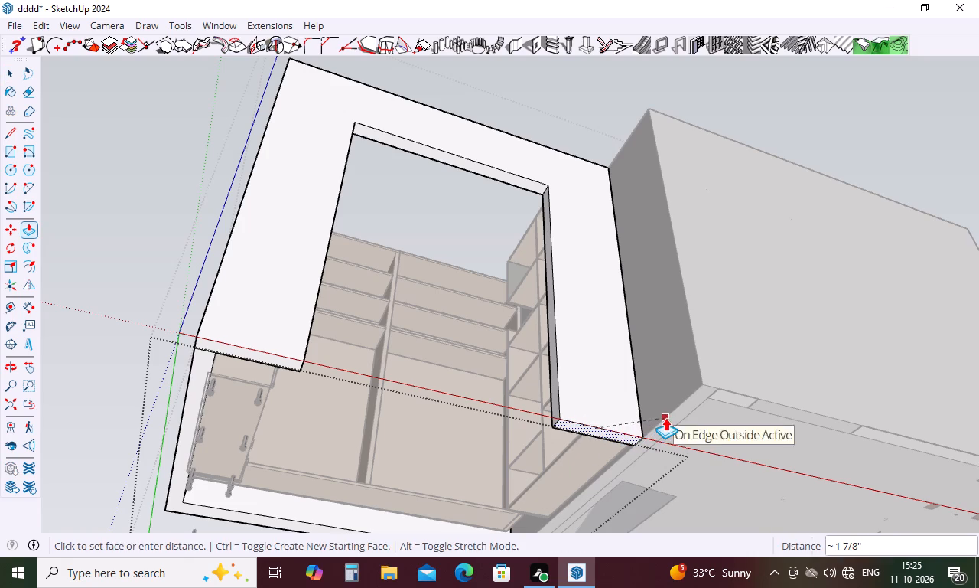
click(665, 417)
click(282, 354)
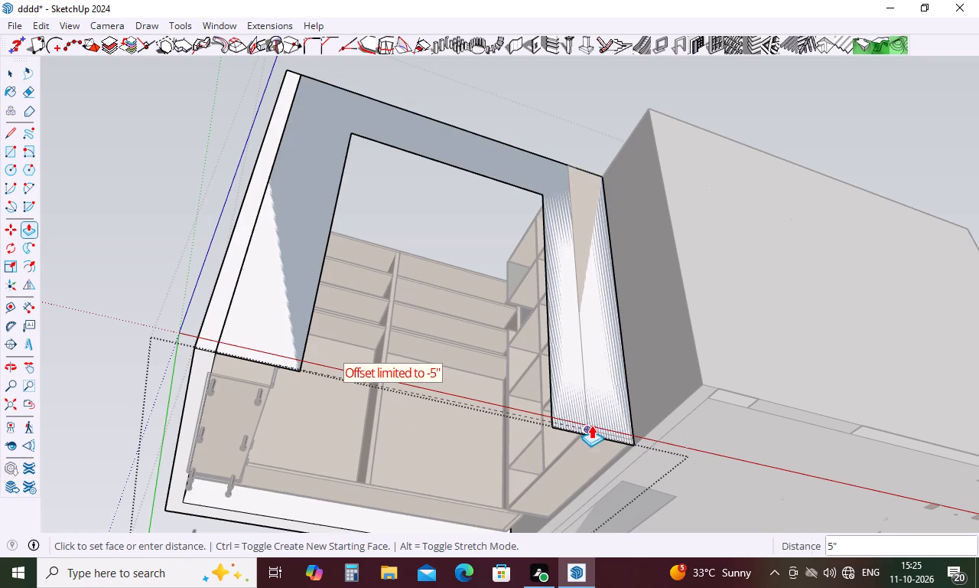
key(Escape)
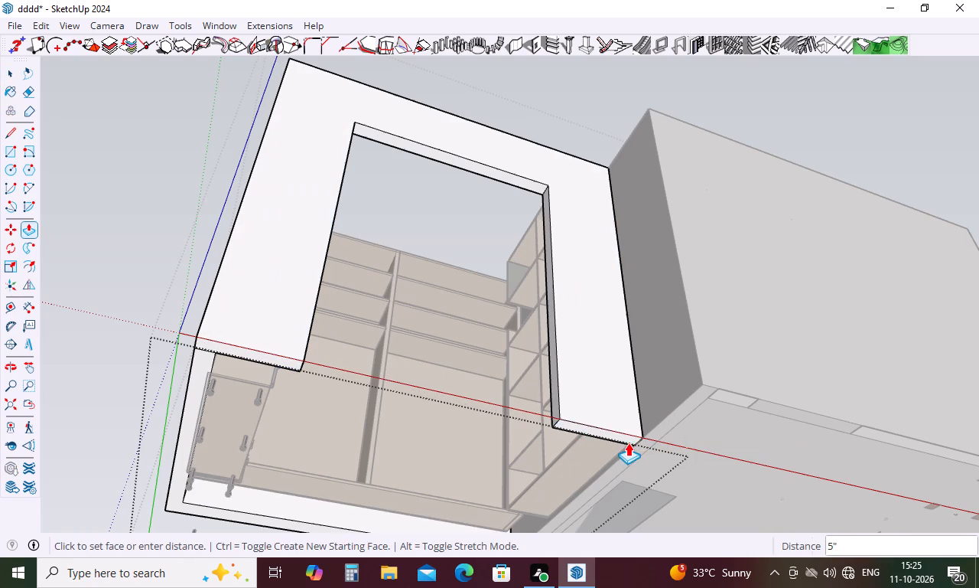
middle_drag(619, 376, 638, 537)
key(space)
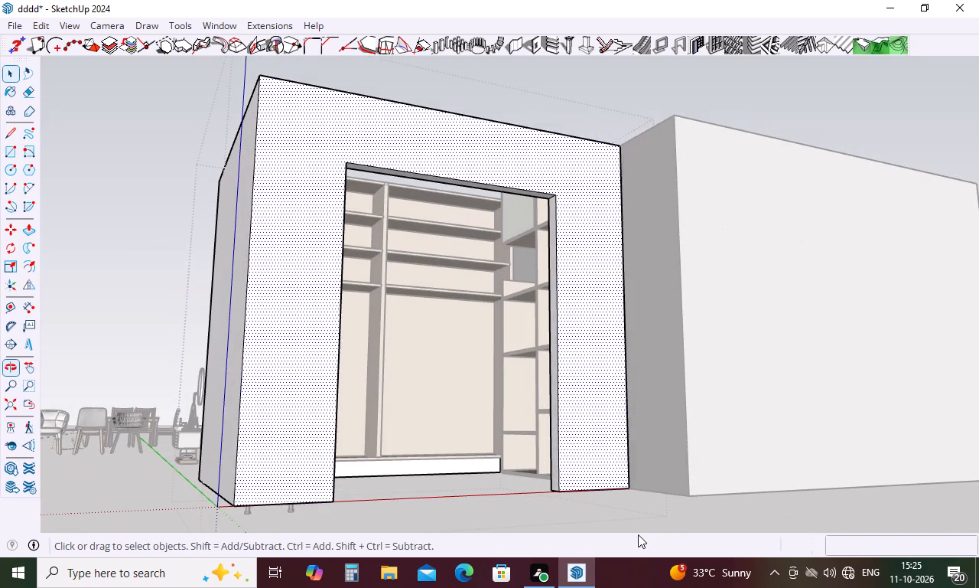
Measure the offset at floor level between the bookcase room's doorway wall and the bedroom's projecting outer corner, and close the wall group.
middle_drag(639, 479, 676, 587)
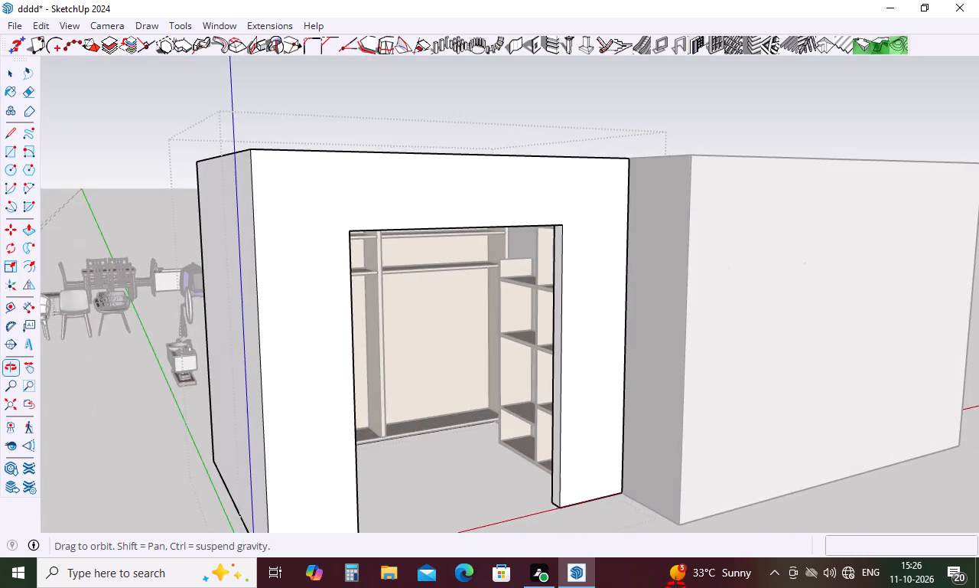
middle_drag(676, 587, 682, 587)
click(23, 299)
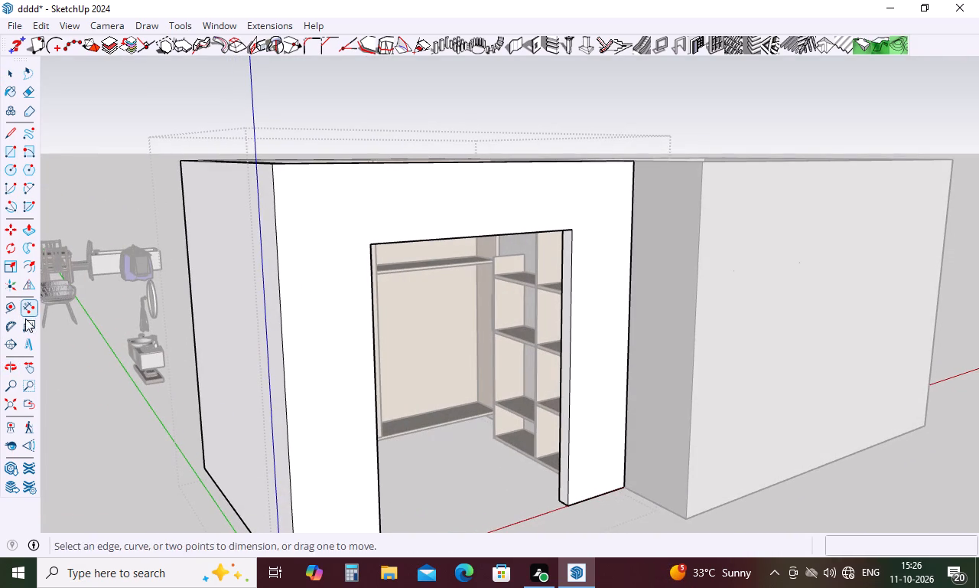
click(625, 488)
click(689, 518)
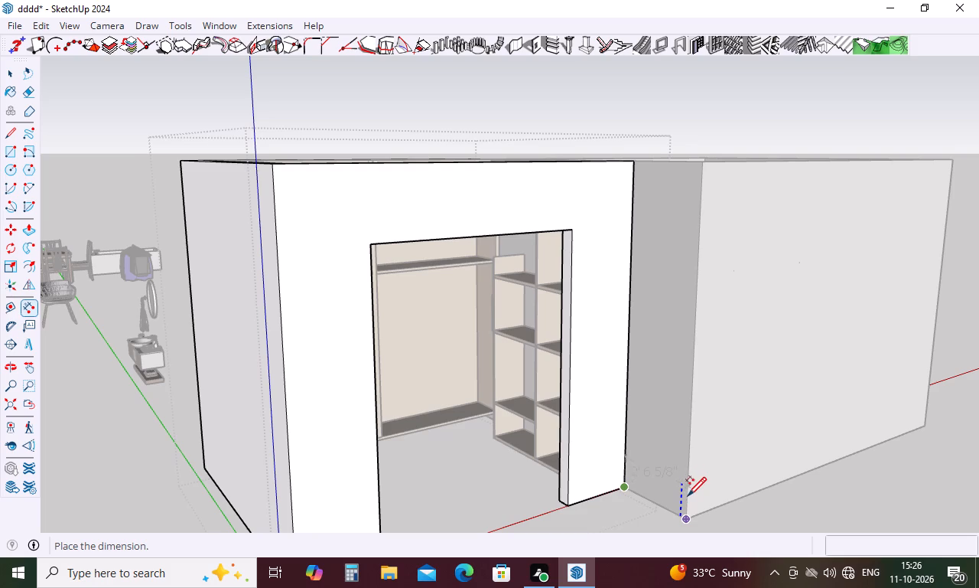
key(Escape)
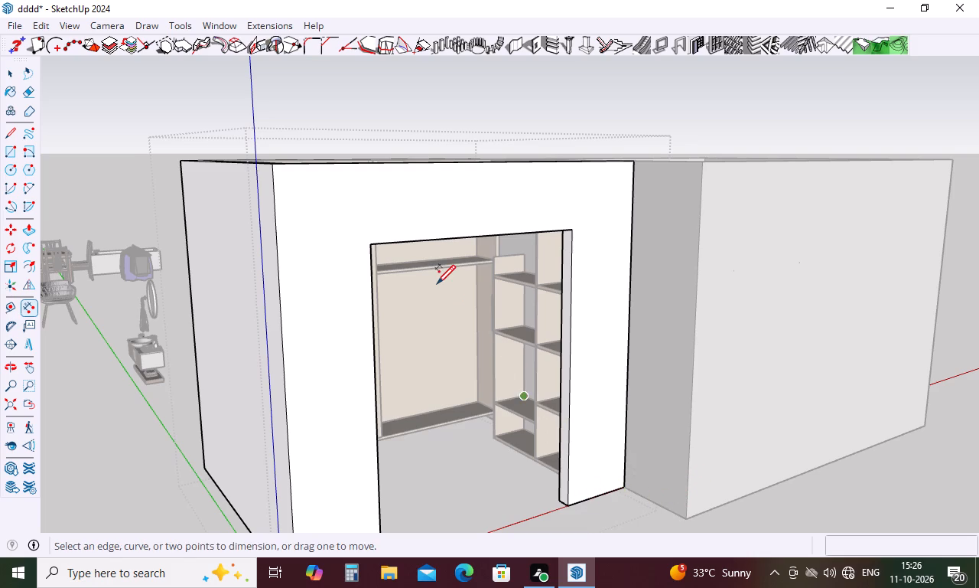
scroll(437, 284, down, 12)
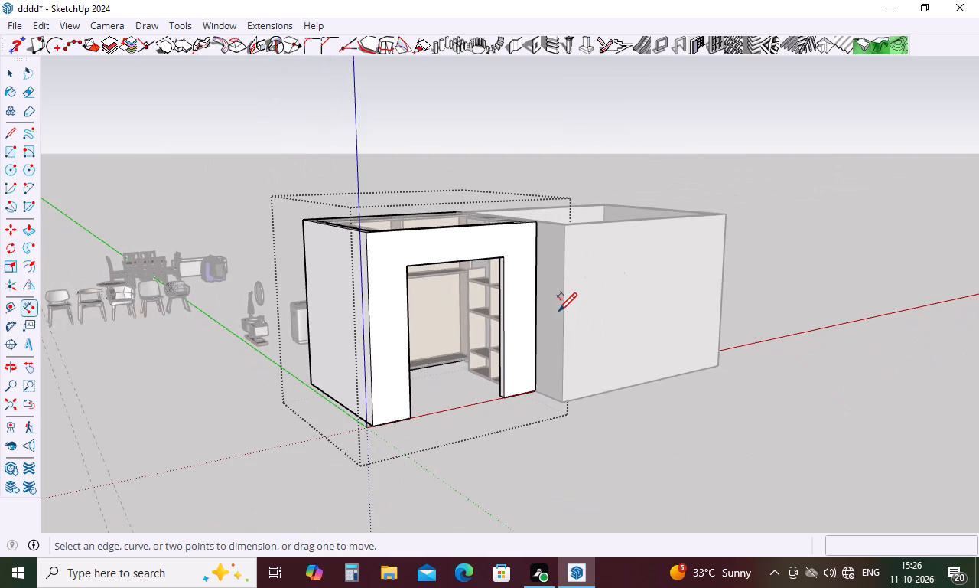
key(space)
click(596, 420)
Open the bedroom's wall group and Push/Pull the outer face of its front wall, opposite the windows, outward 1'.
middle_drag(605, 308, 599, 358)
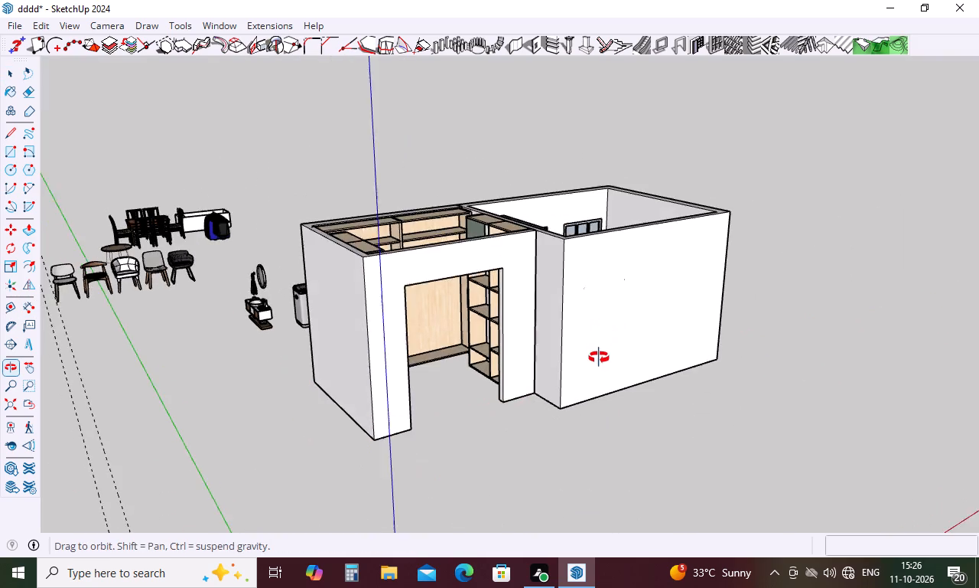
middle_drag(599, 358, 595, 510)
double_click(603, 346)
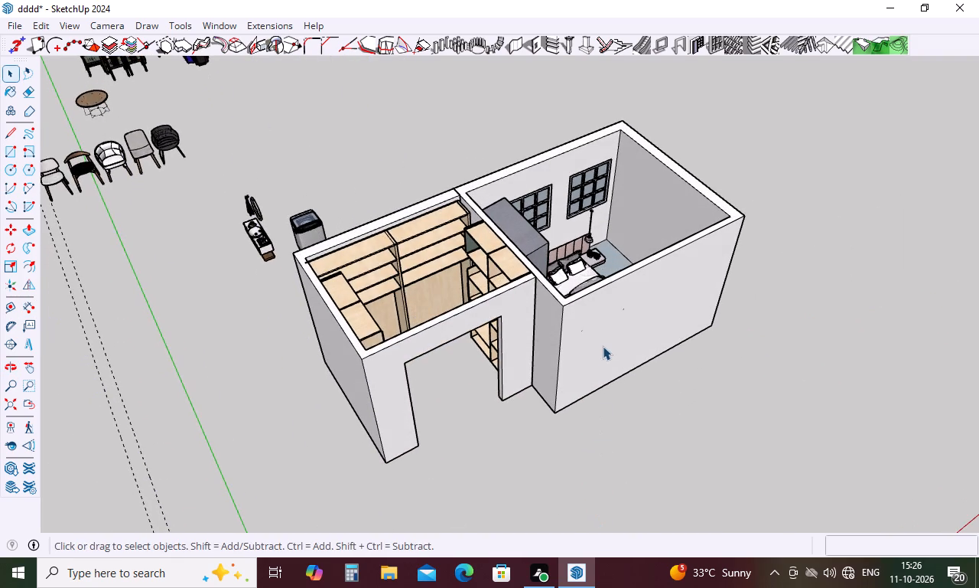
key(p)
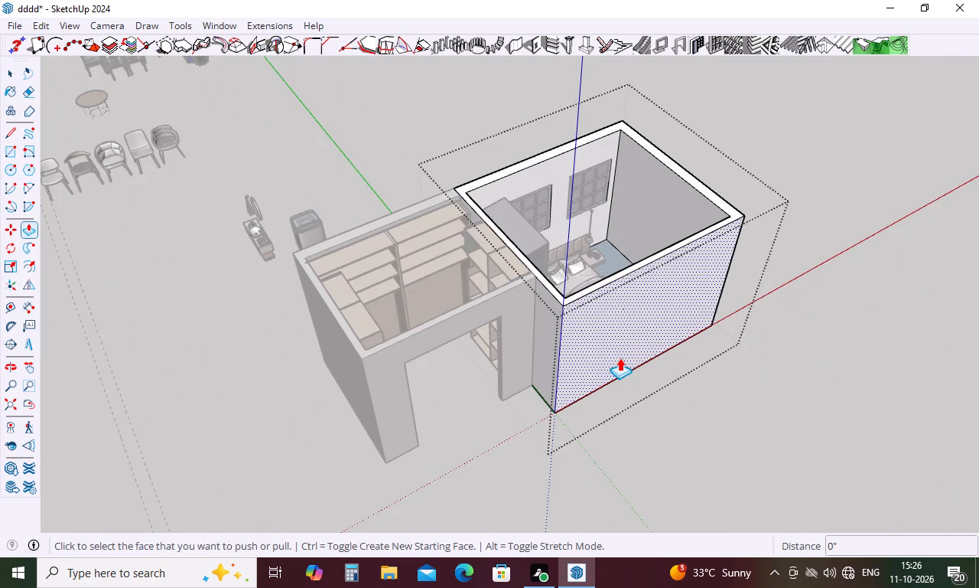
click(620, 358)
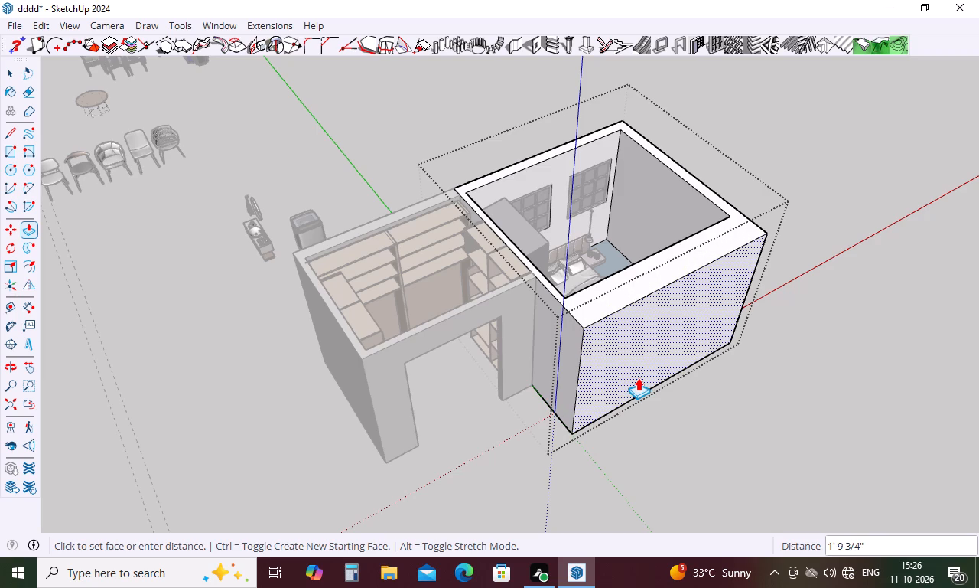
text(1')
key(Return)
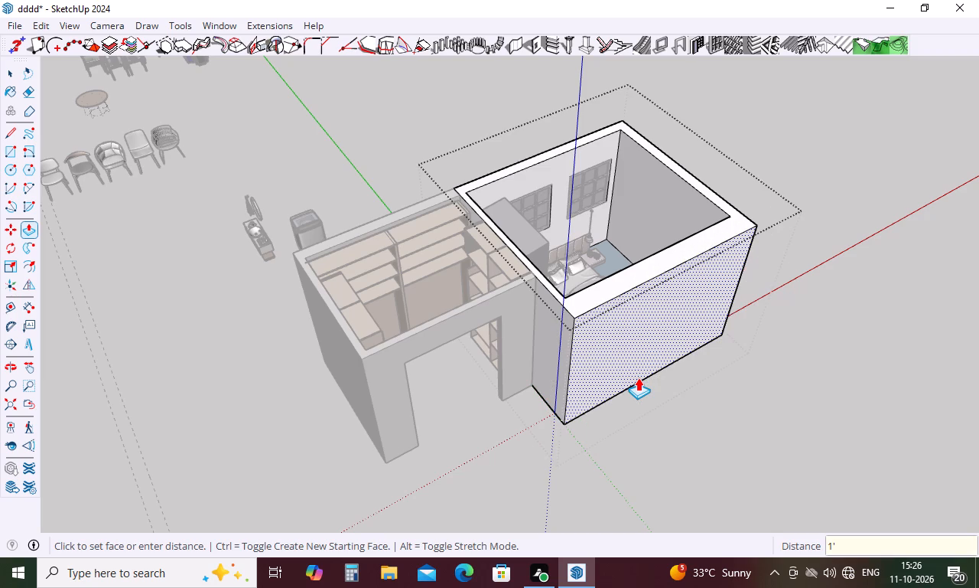
Push/Pull the inner face of the bedroom's front wall 1' toward the outside, away from the bed.
middle_drag(846, 330, 398, 511)
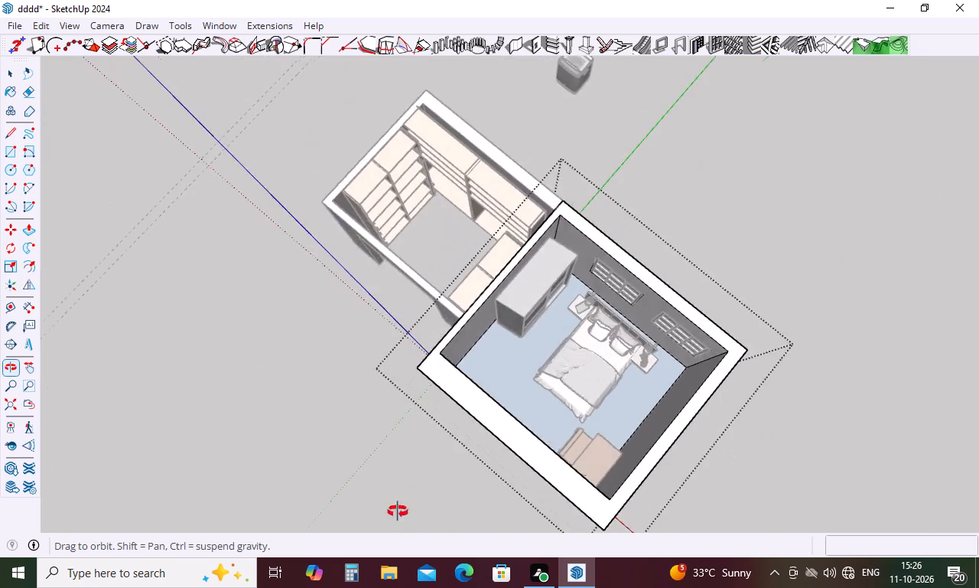
middle_drag(398, 511, 168, 467)
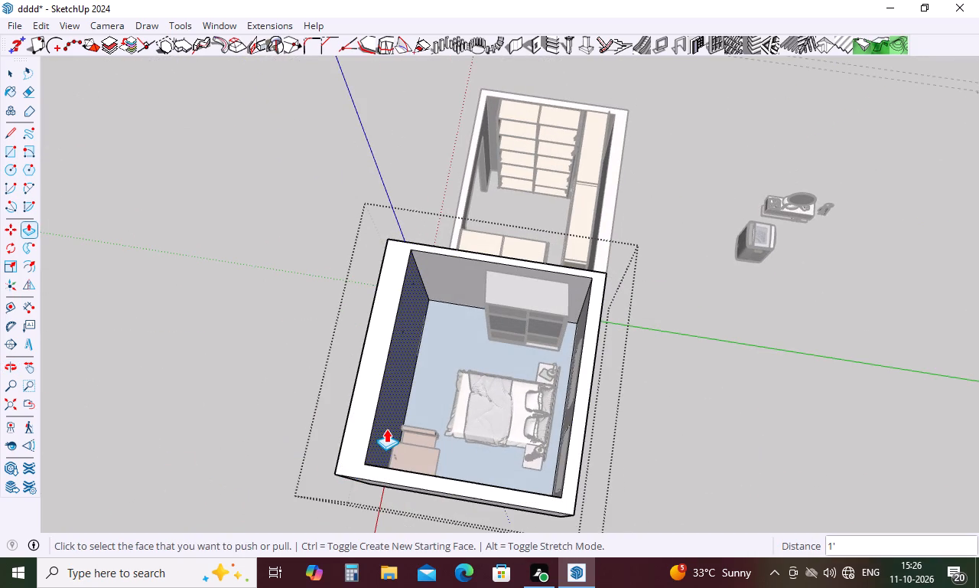
click(386, 429)
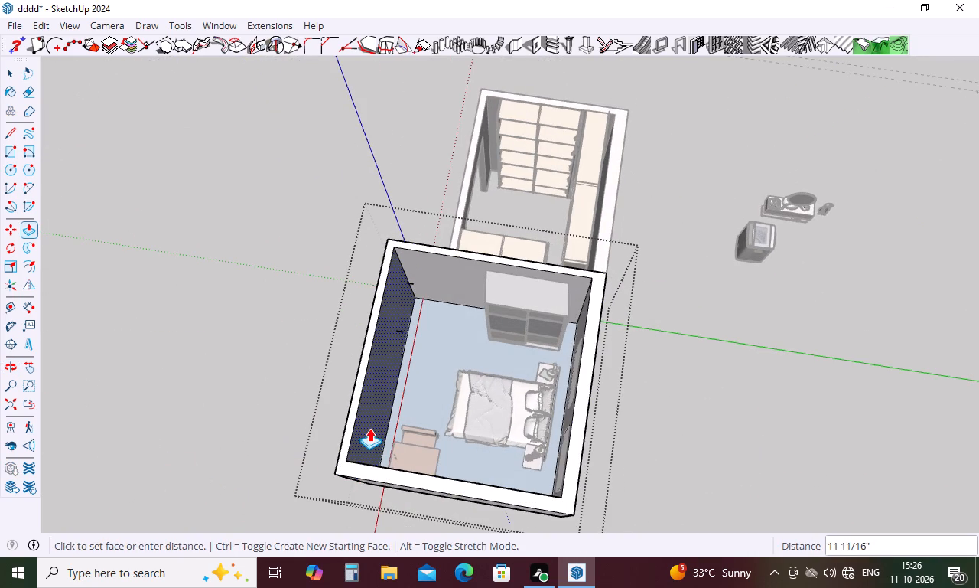
text(1')
key(Return)
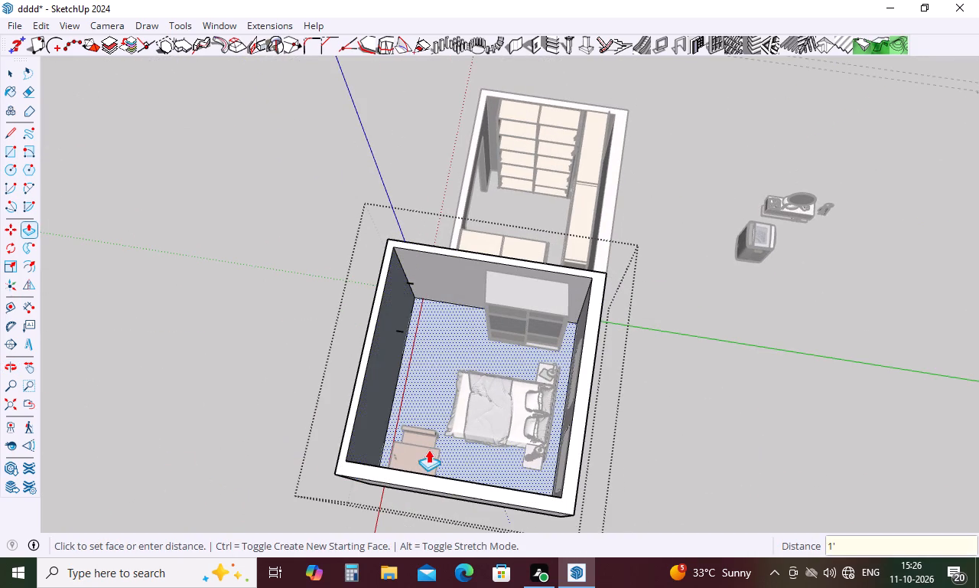
Delete the two short stray edges left inside the bedroom beside the moved wall, and close the wall group.
middle_drag(442, 482, 813, 367)
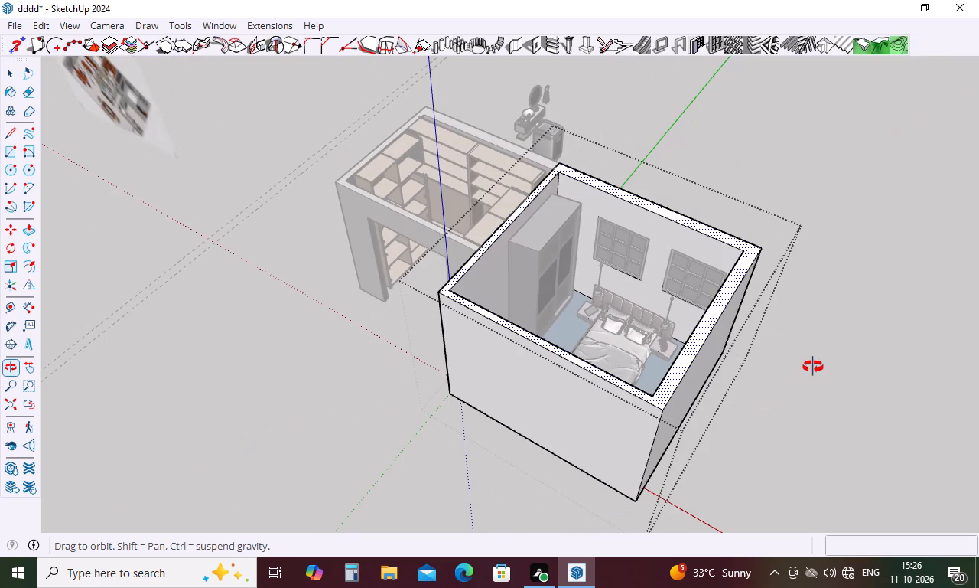
middle_drag(813, 367, 521, 365)
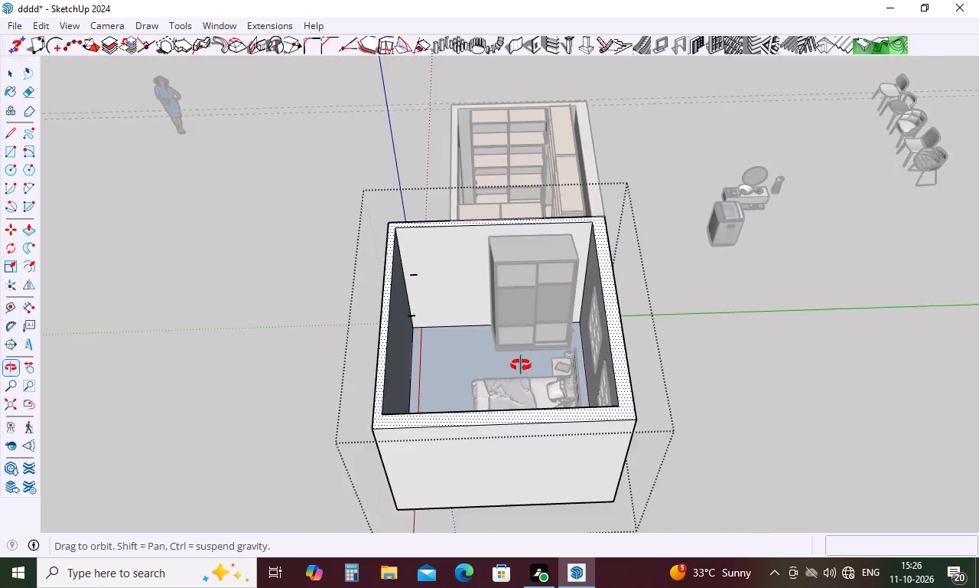
middle_drag(521, 365, 519, 358)
key(Escape)
key(space)
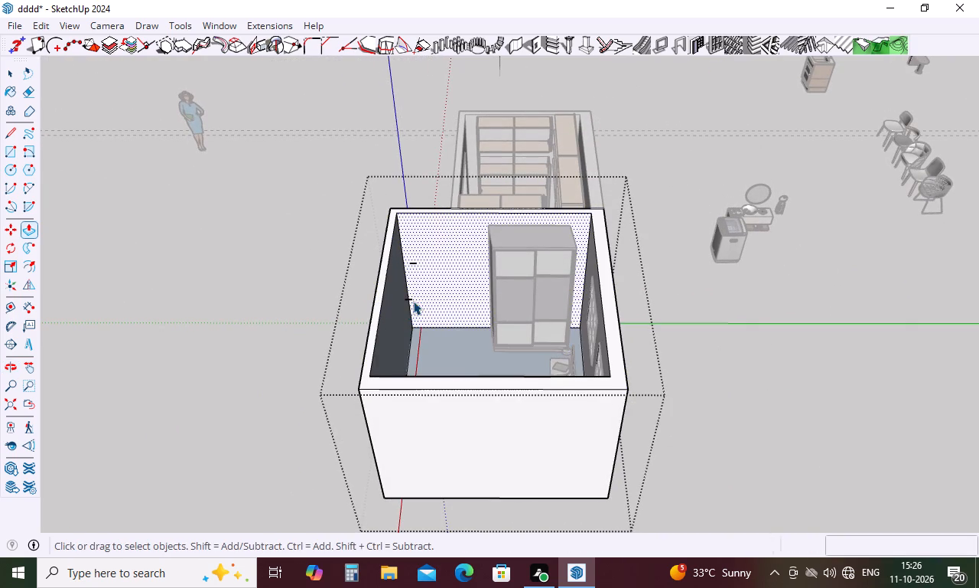
click(411, 299)
key(Delete)
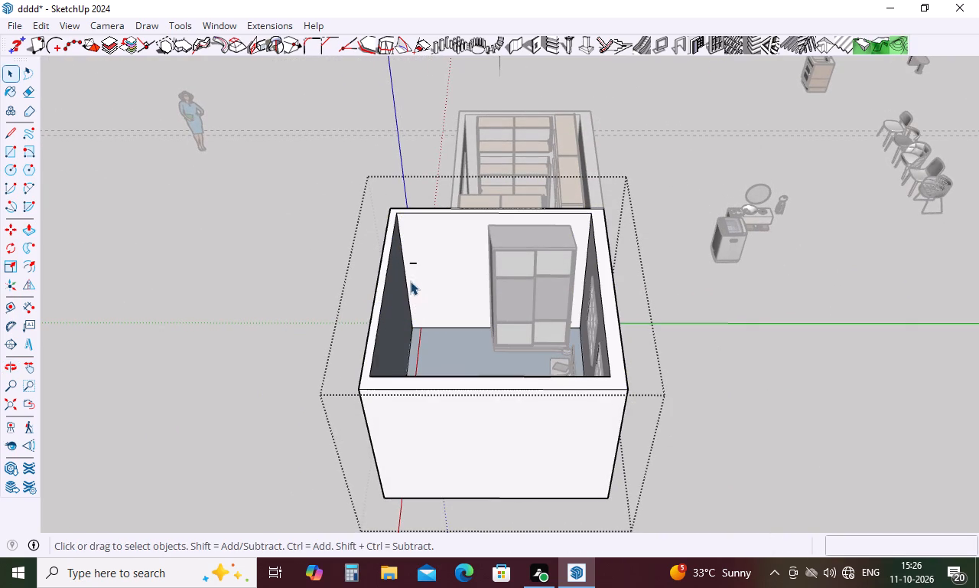
click(413, 262)
key(Delete)
middle_drag(435, 296, 435, 298)
middle_drag(435, 298, 978, 293)
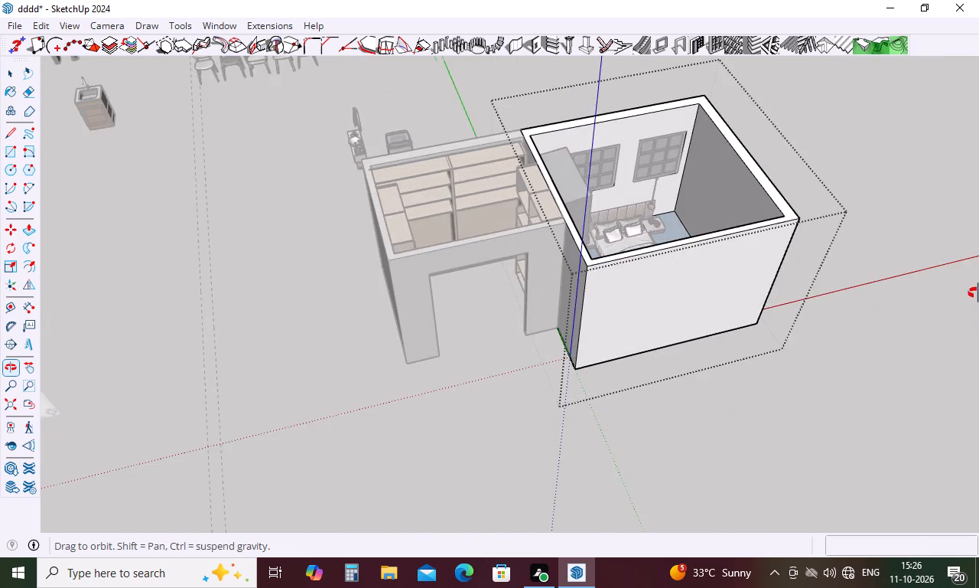
middle_drag(978, 293, 978, 286)
key(Escape)
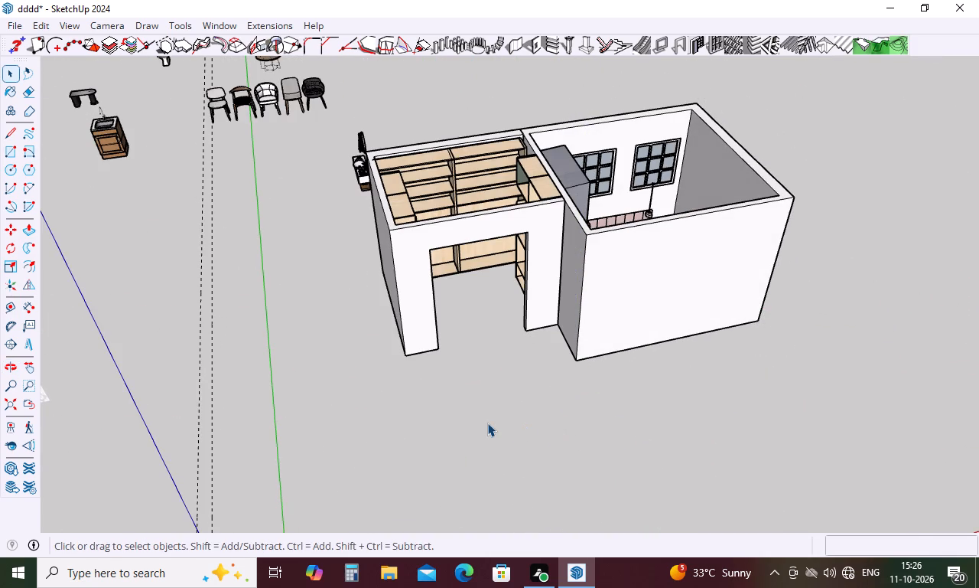
Examine the floor plan image around the bookcase room, the bedroom with the dark wardrobe and the adjoining rooms.
scroll(493, 413, down, 3)
scroll(556, 390, down, 6)
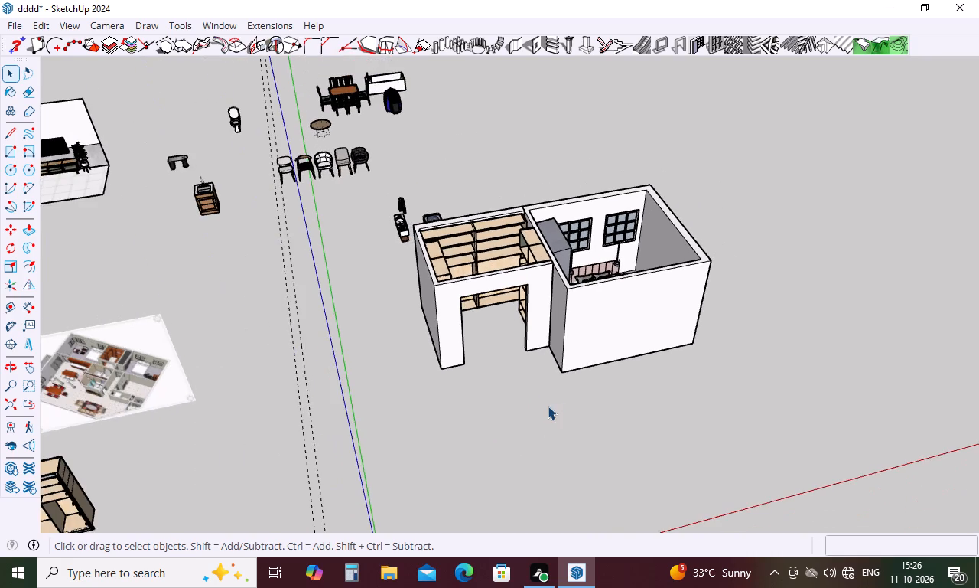
scroll(548, 406, down, 1)
scroll(158, 384, up, 15)
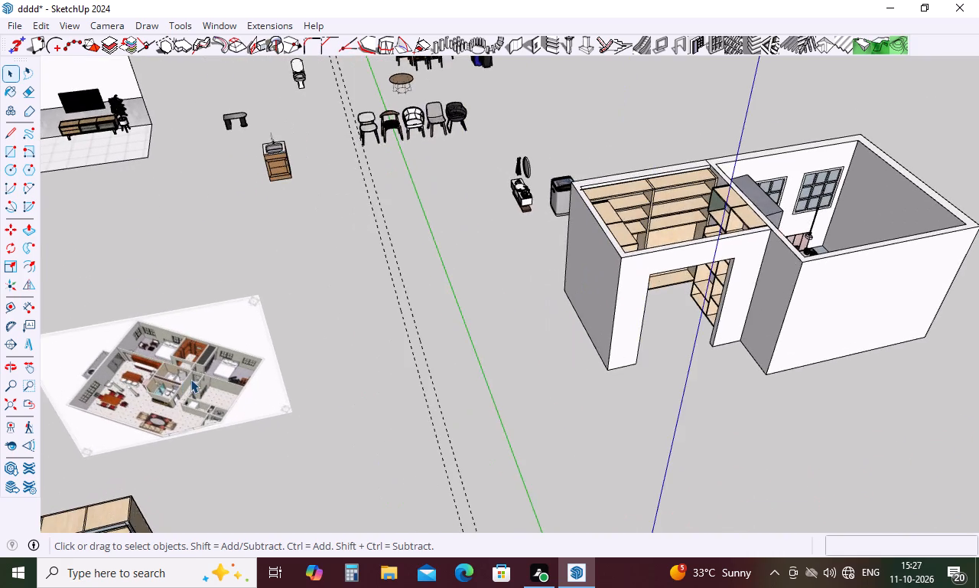
scroll(209, 369, up, 5)
scroll(209, 369, up, 20)
scroll(209, 369, up, 1)
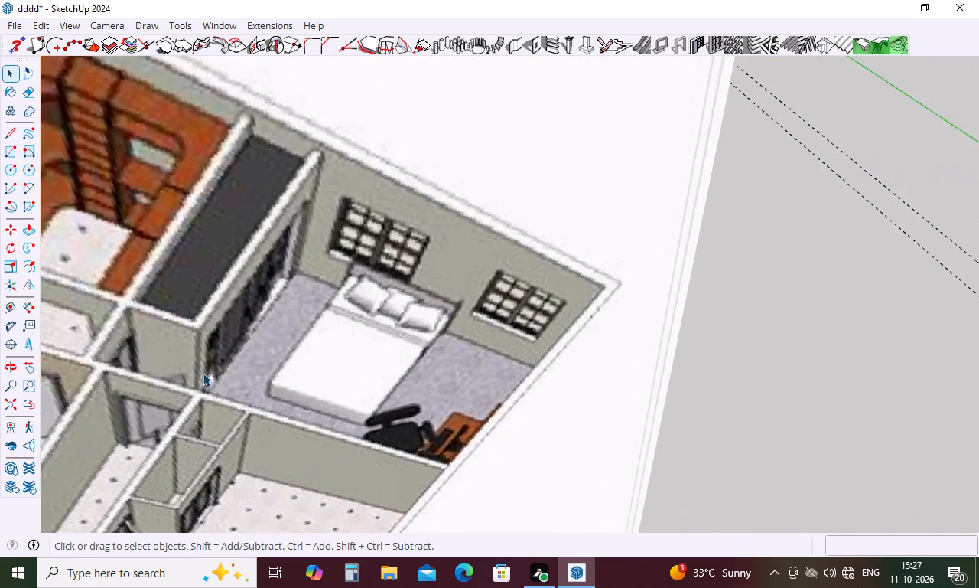
middle_drag(193, 388, 227, 317)
scroll(227, 317, down, 5)
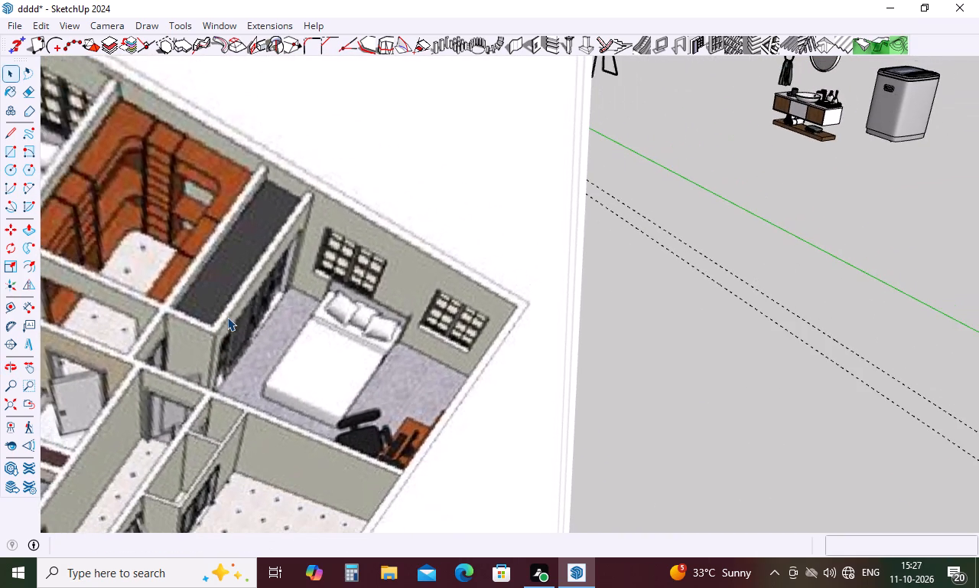
scroll(222, 339, down, 5)
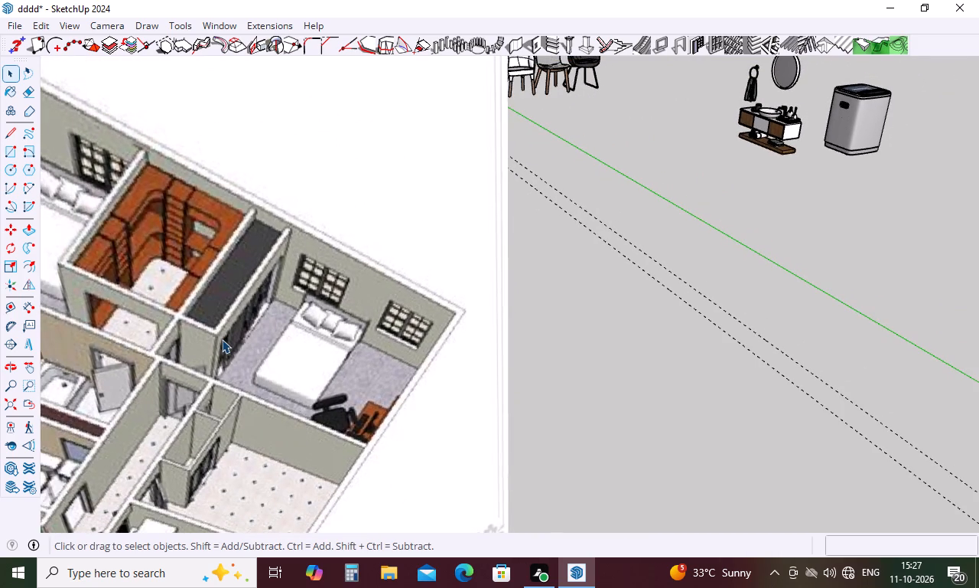
scroll(220, 346, down, 13)
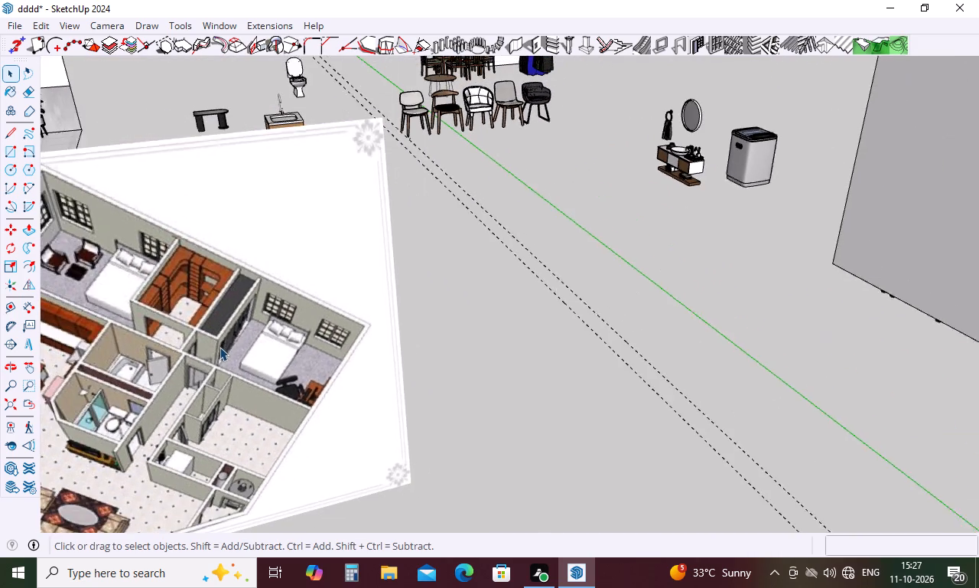
scroll(220, 347, down, 20)
scroll(220, 347, down, 3)
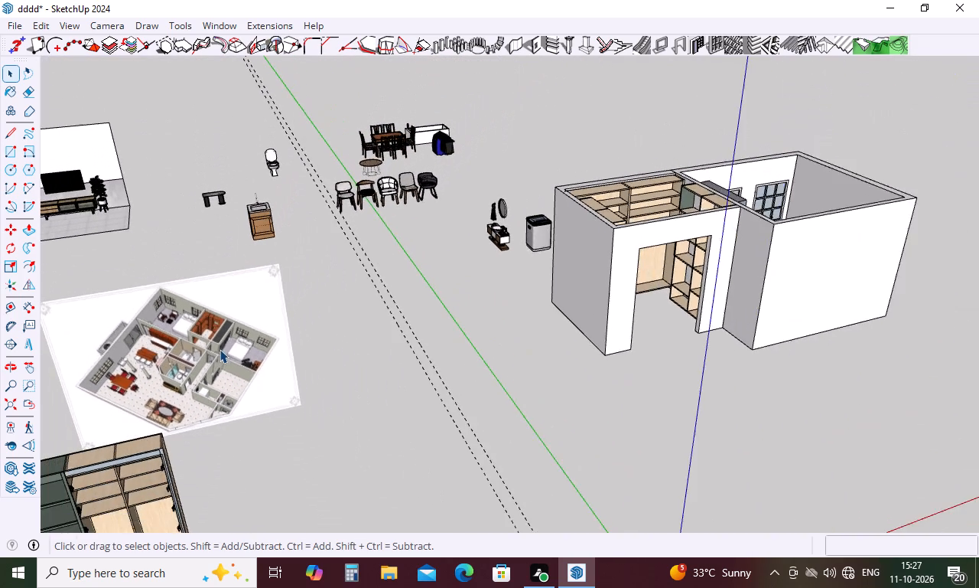
scroll(220, 349, down, 5)
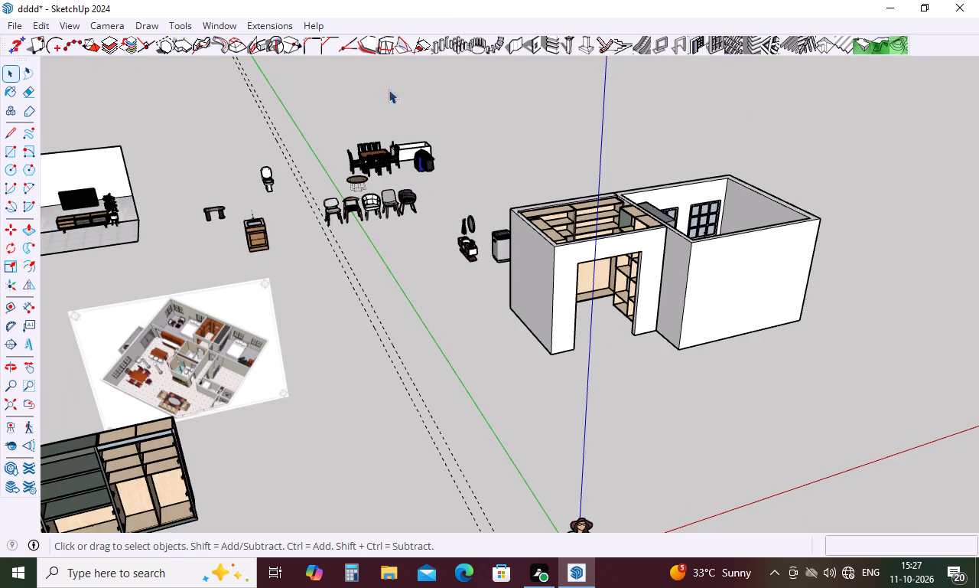
Draw a line about 12' 9" from the bookcase room's rear outer base corner straight to the farther parallel guide.
middle_drag(730, 233, 547, 439)
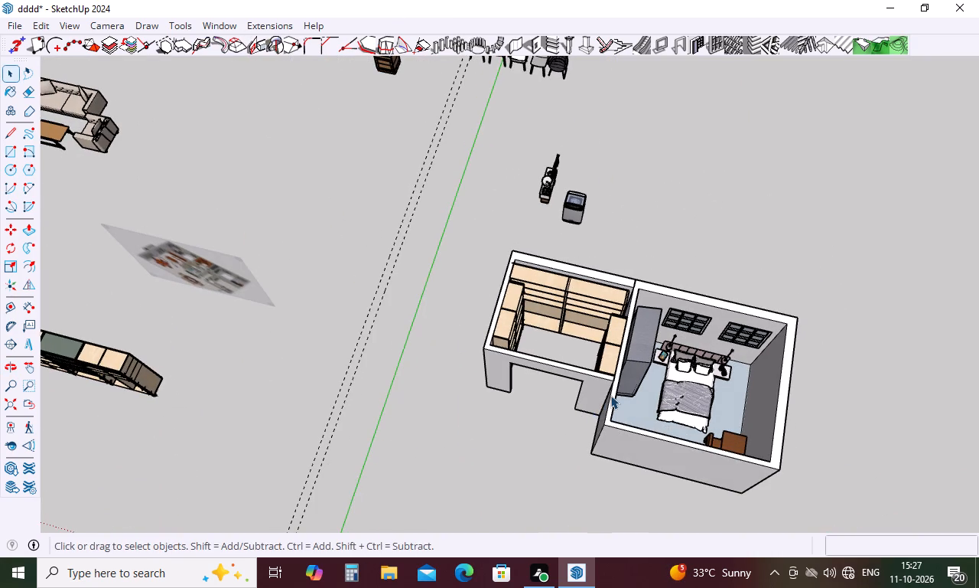
middle_drag(611, 298, 625, 198)
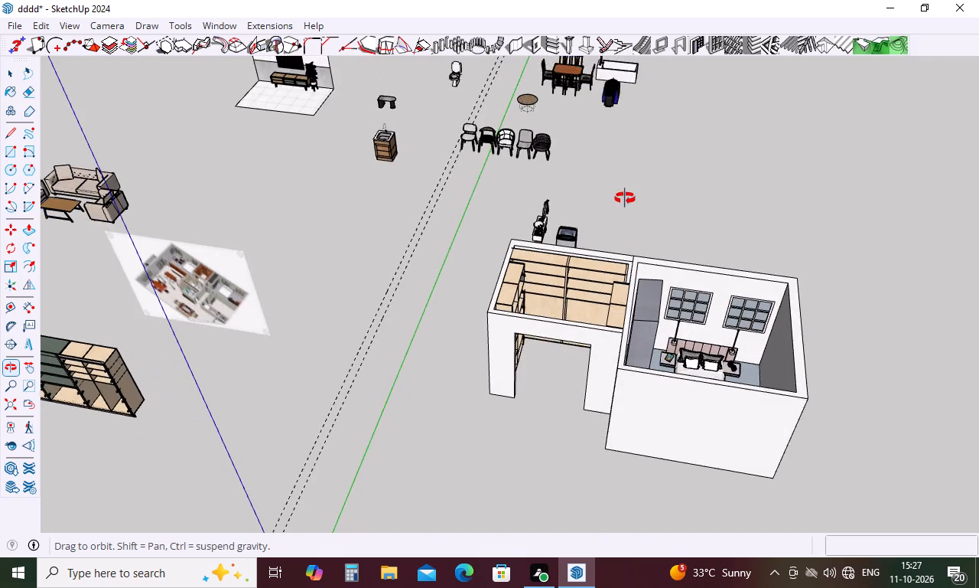
middle_drag(625, 198, 531, 327)
scroll(481, 194, down, 4)
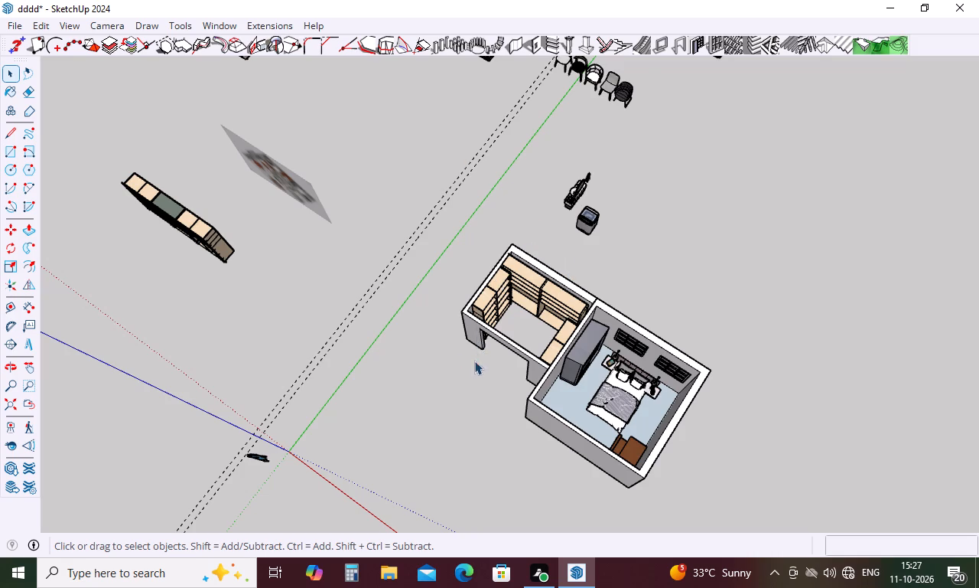
middle_drag(474, 361, 749, 410)
key(Escape)
key(l)
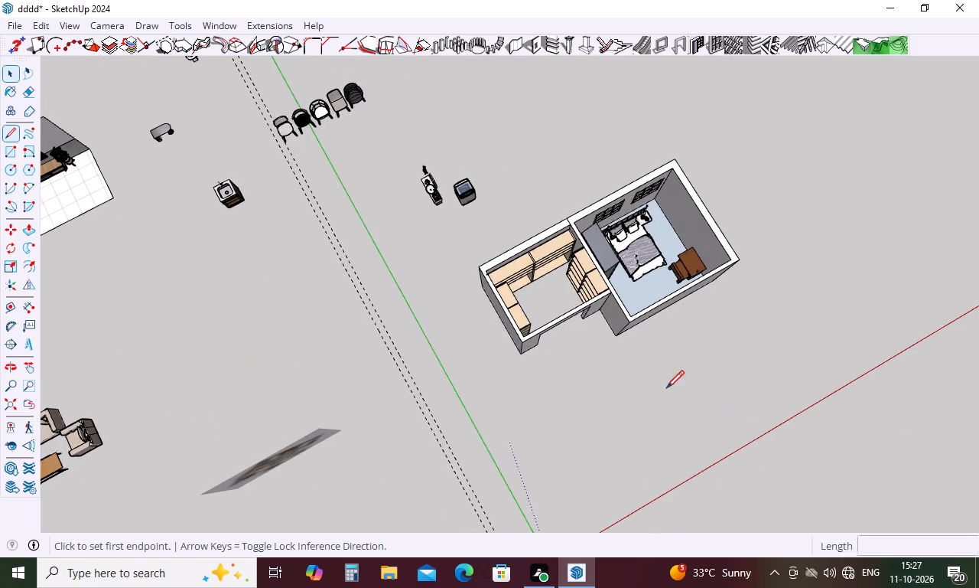
click(480, 288)
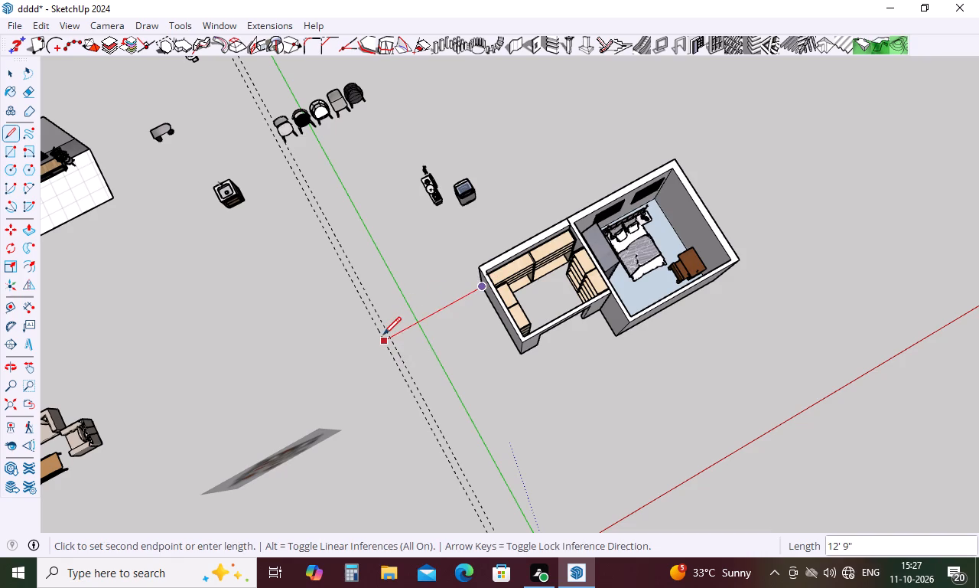
click(383, 335)
key(space)
Place a parallel guide 9" from the new floor line, on the side toward the bookcase room's doorway wall.
middle_drag(499, 358, 515, 181)
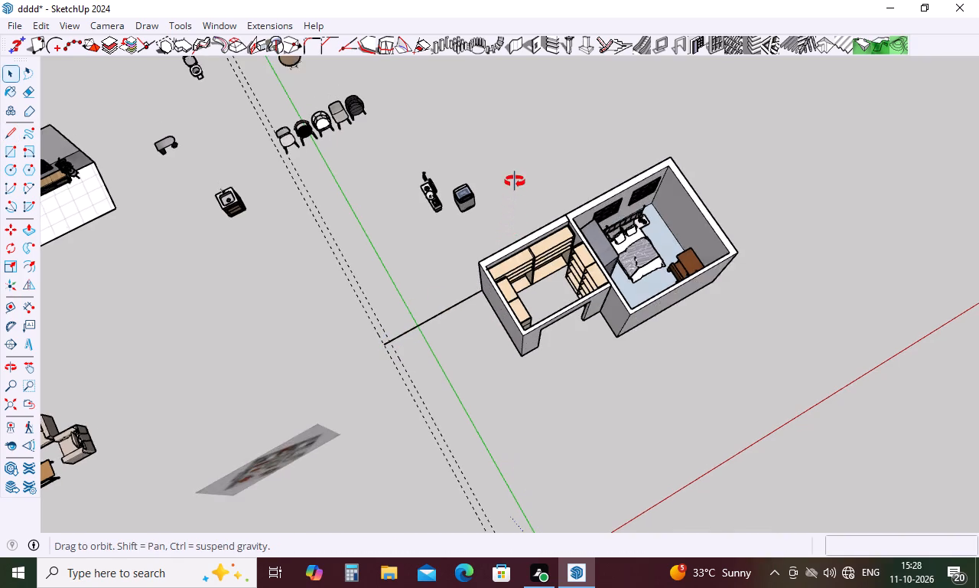
middle_drag(515, 181, 512, 109)
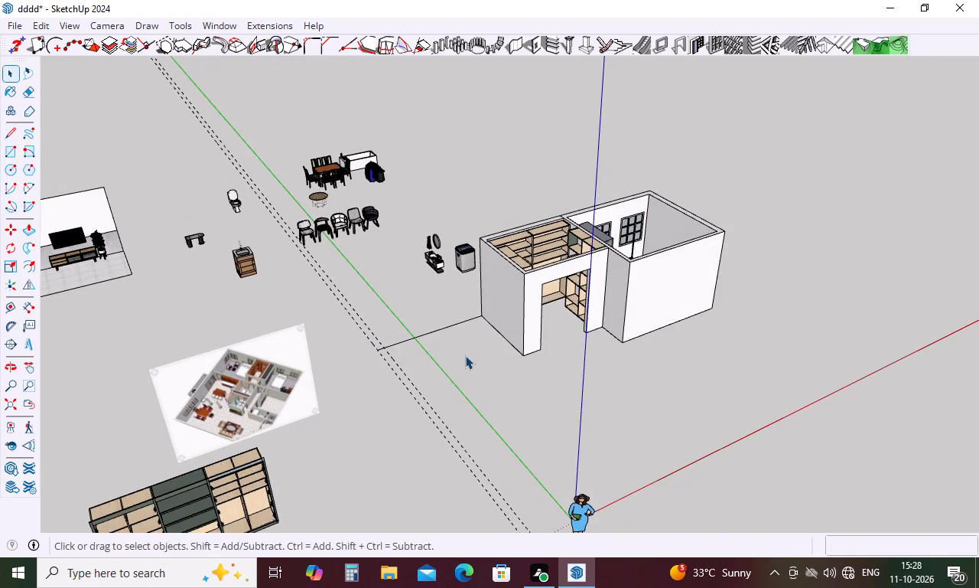
key(t)
click(431, 330)
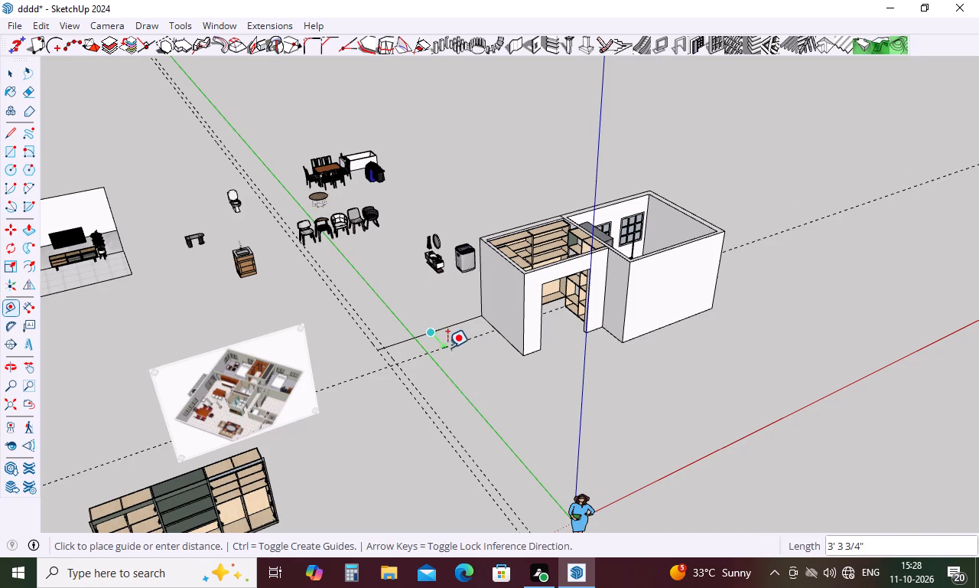
key(9)
key(Return)
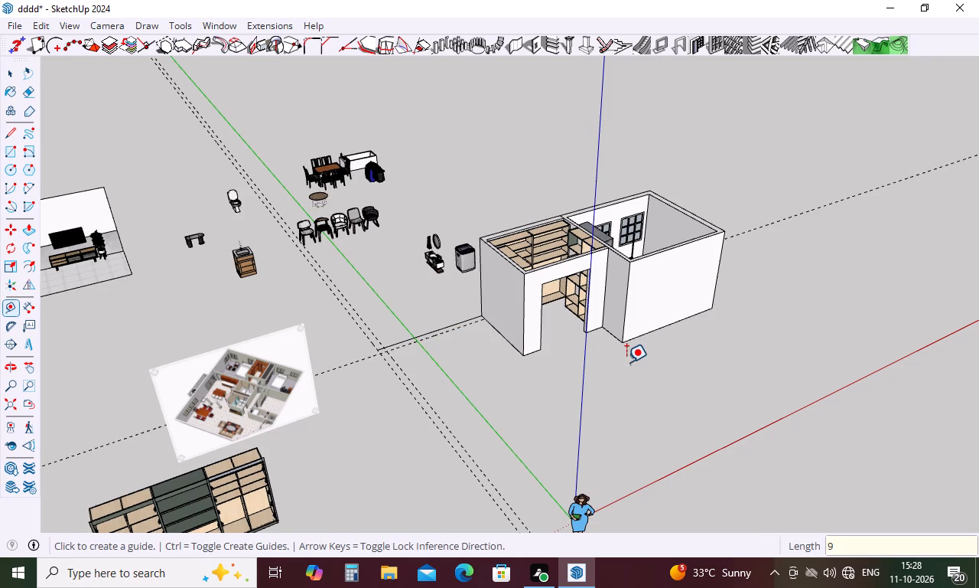
key(Escape)
Draw a floor line about 23' 2" from the bedroom's outer base corner, beside the doorway wall, straight to the farther parallel guide.
key(l)
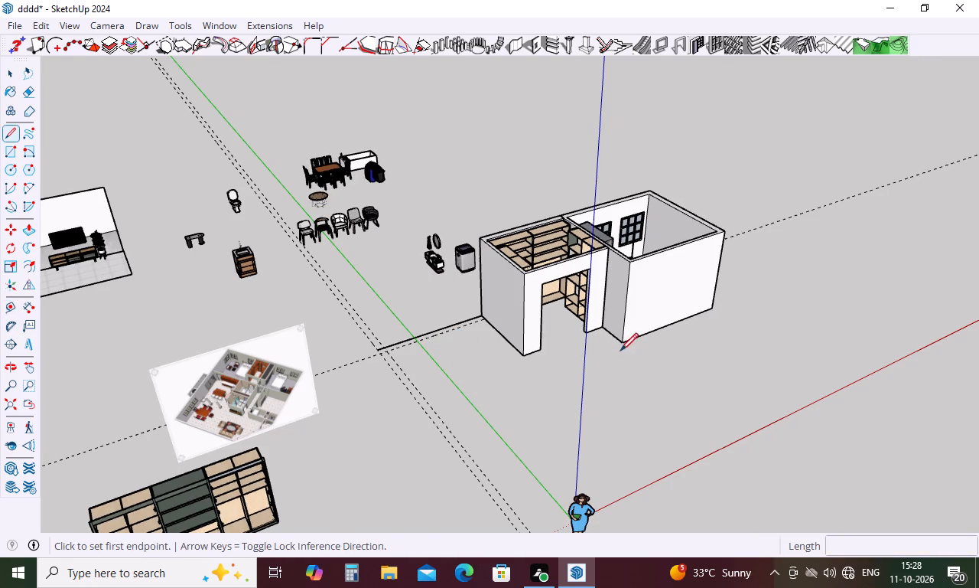
click(622, 345)
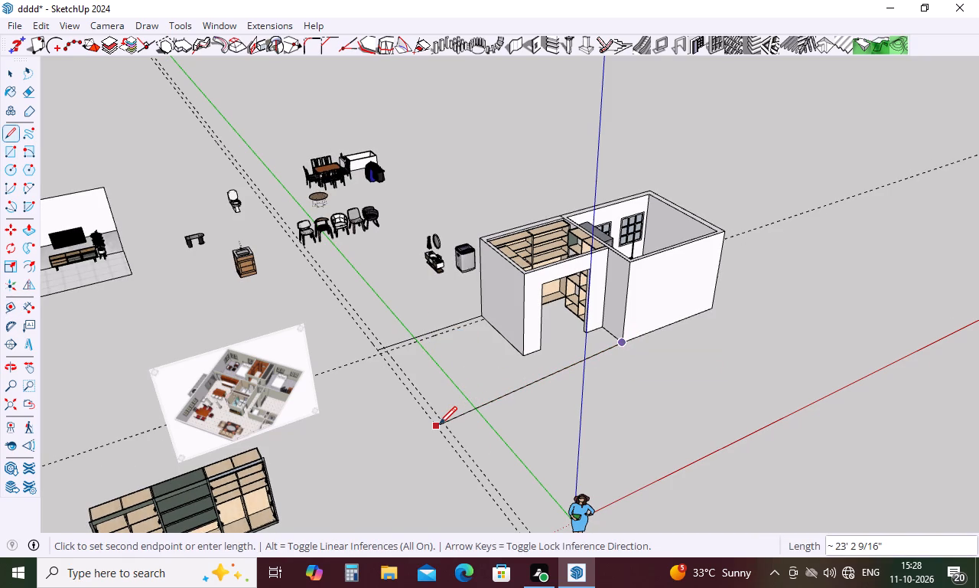
click(434, 423)
key(Escape)
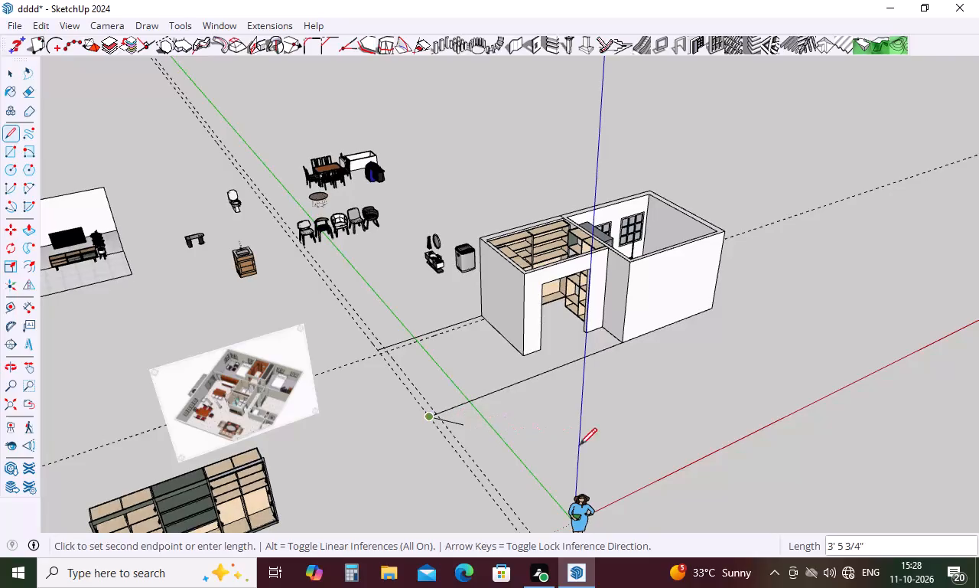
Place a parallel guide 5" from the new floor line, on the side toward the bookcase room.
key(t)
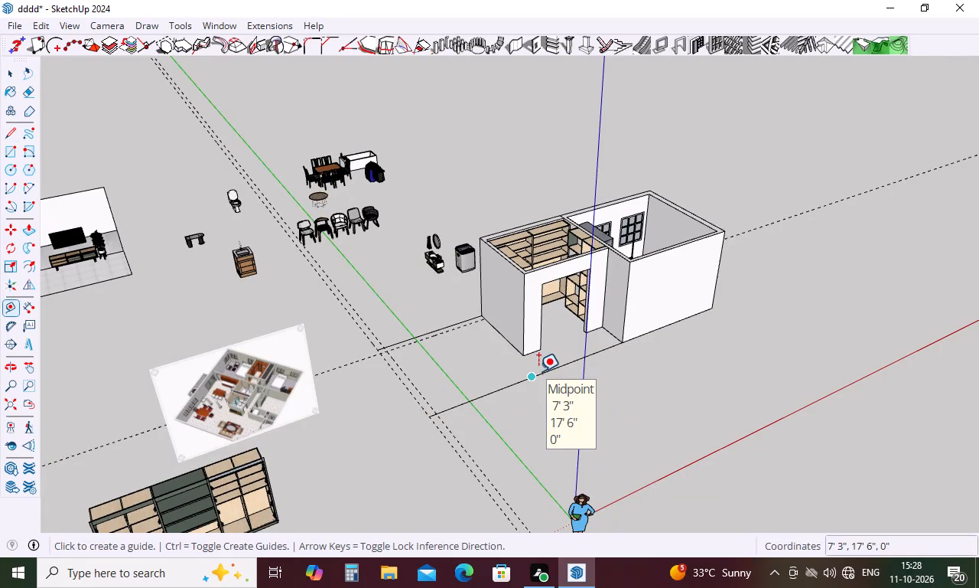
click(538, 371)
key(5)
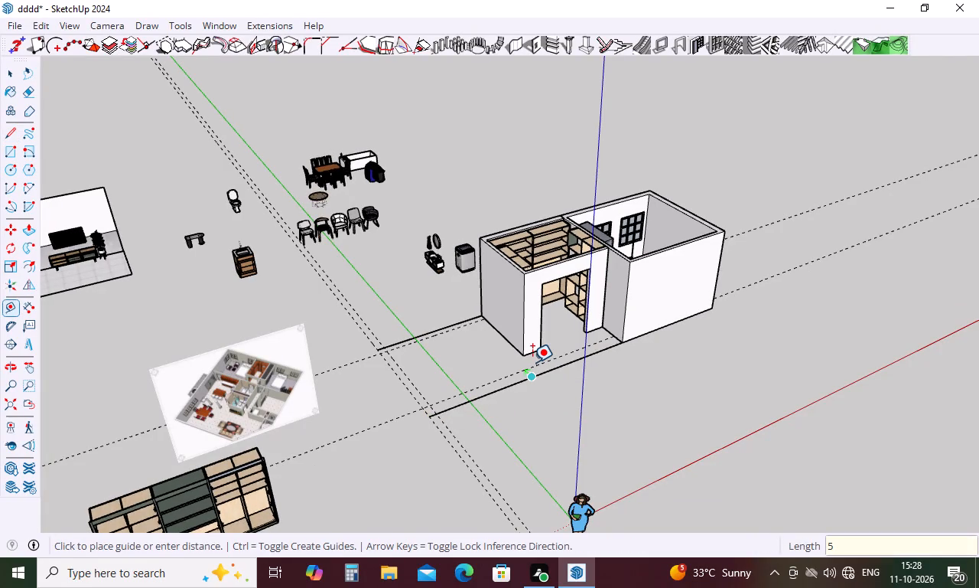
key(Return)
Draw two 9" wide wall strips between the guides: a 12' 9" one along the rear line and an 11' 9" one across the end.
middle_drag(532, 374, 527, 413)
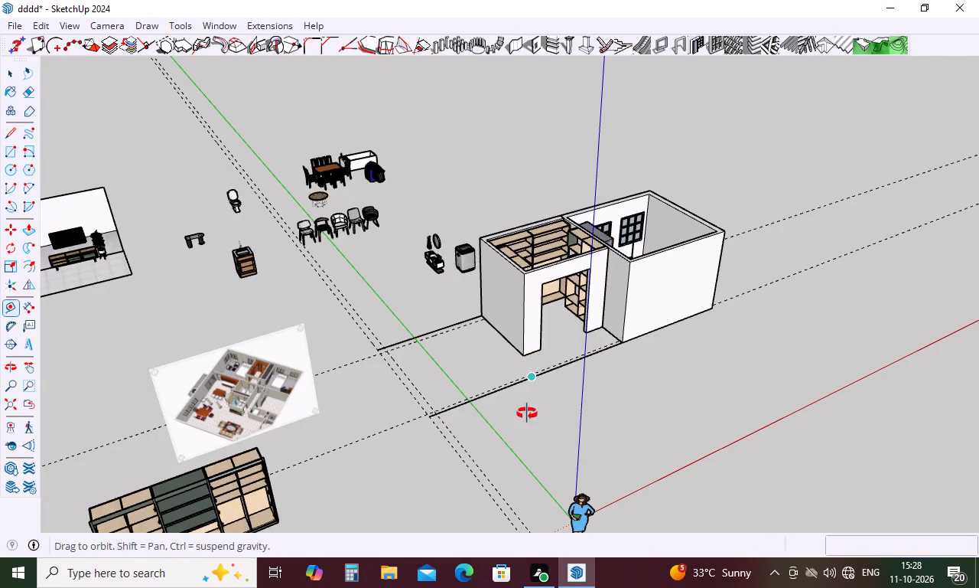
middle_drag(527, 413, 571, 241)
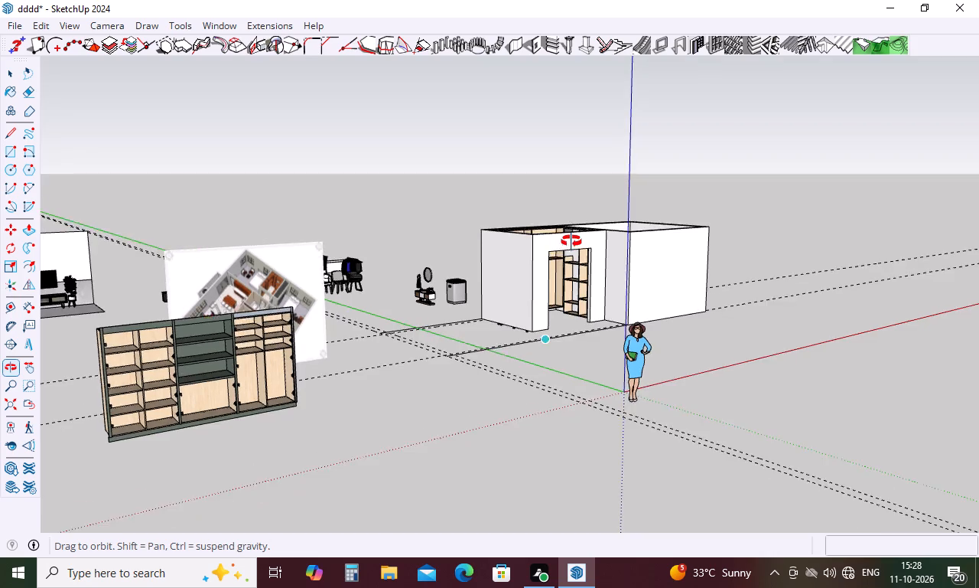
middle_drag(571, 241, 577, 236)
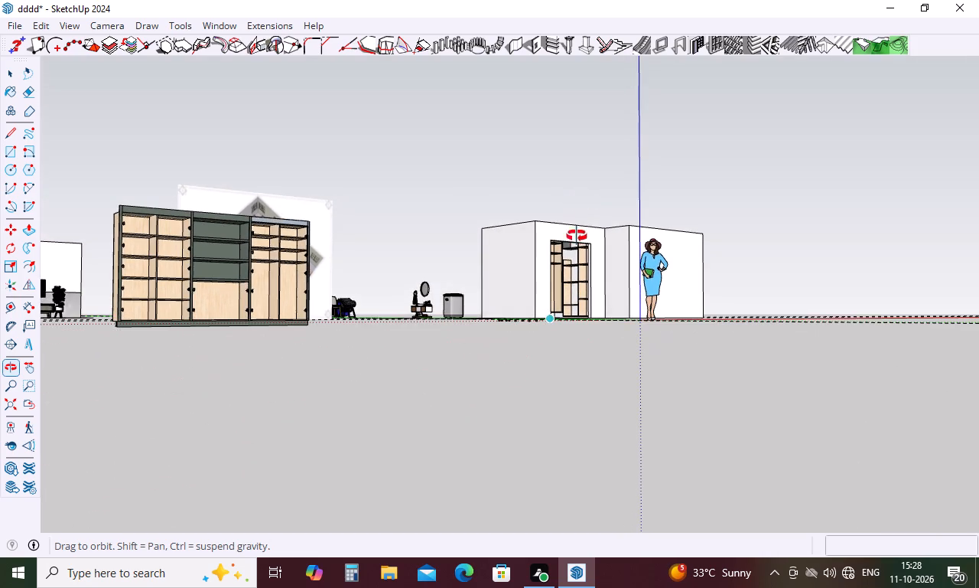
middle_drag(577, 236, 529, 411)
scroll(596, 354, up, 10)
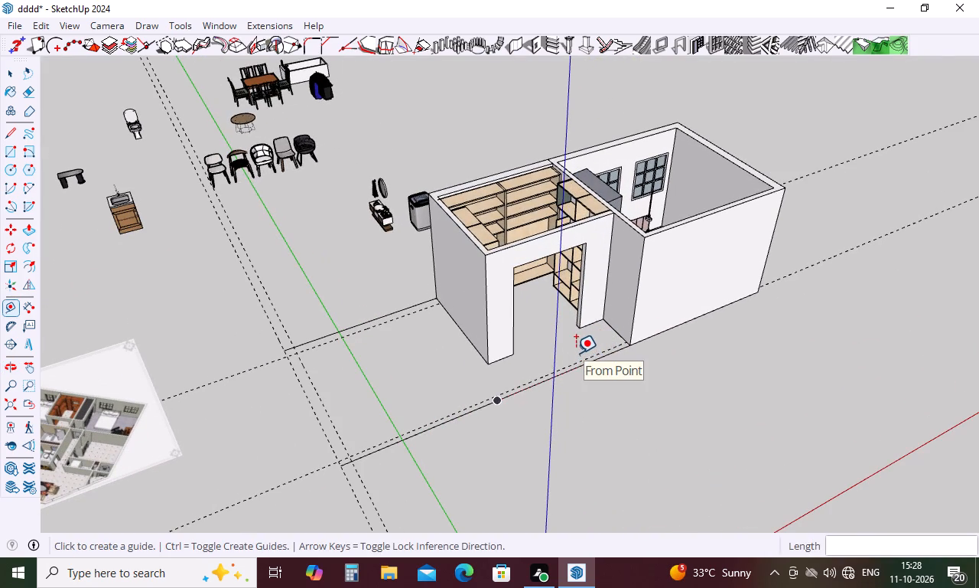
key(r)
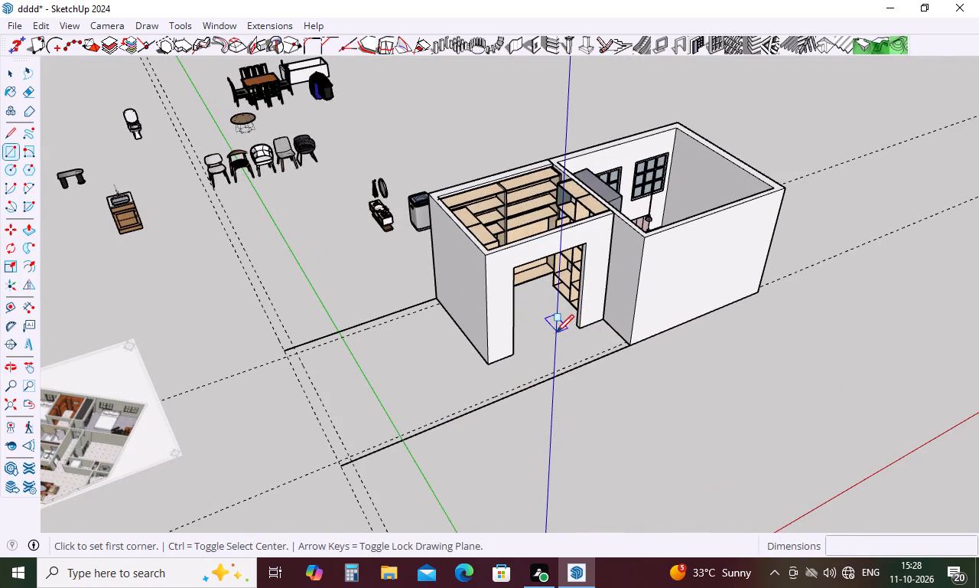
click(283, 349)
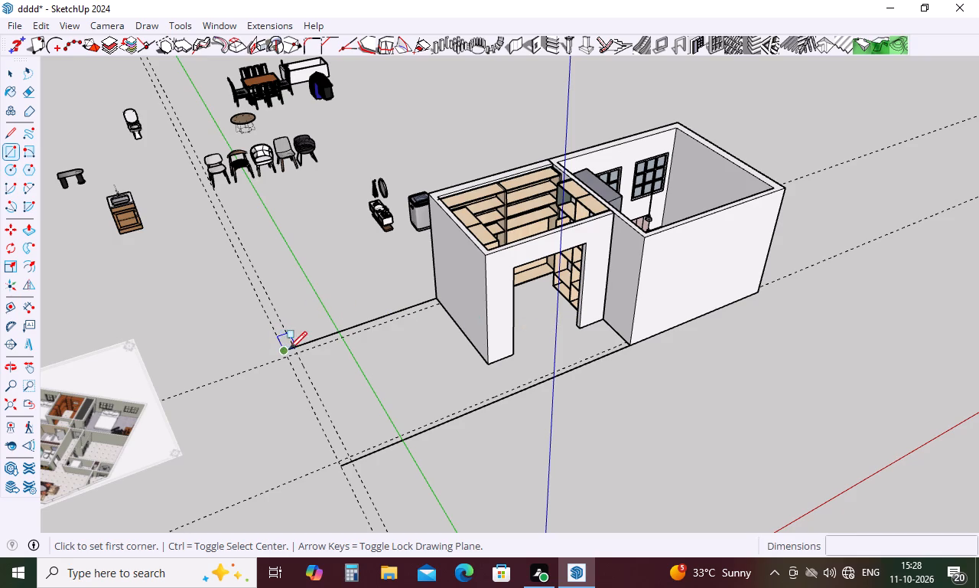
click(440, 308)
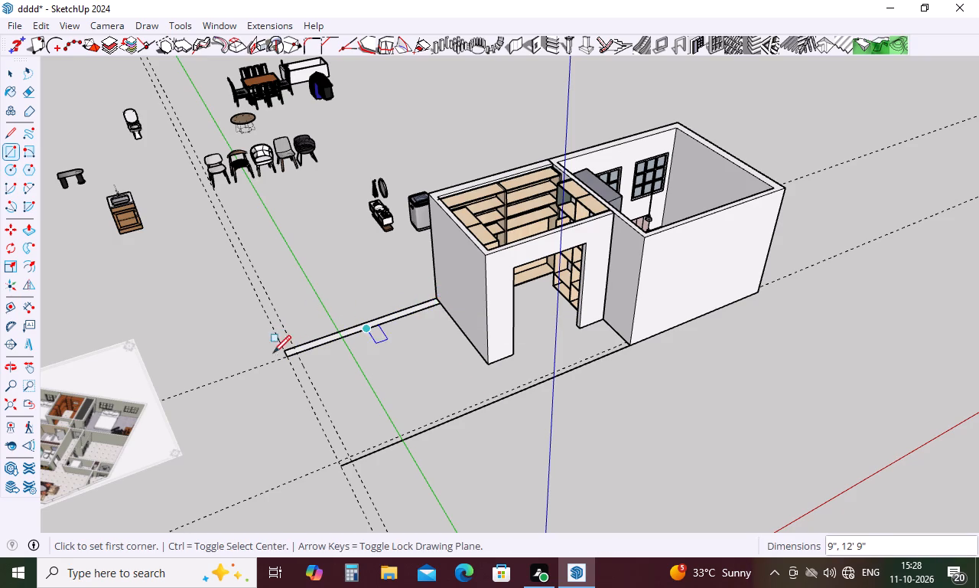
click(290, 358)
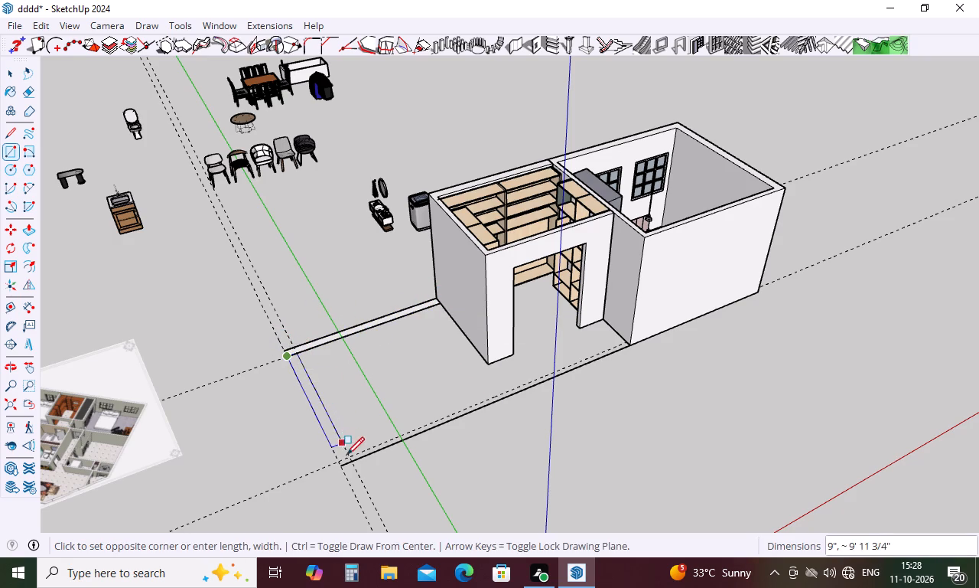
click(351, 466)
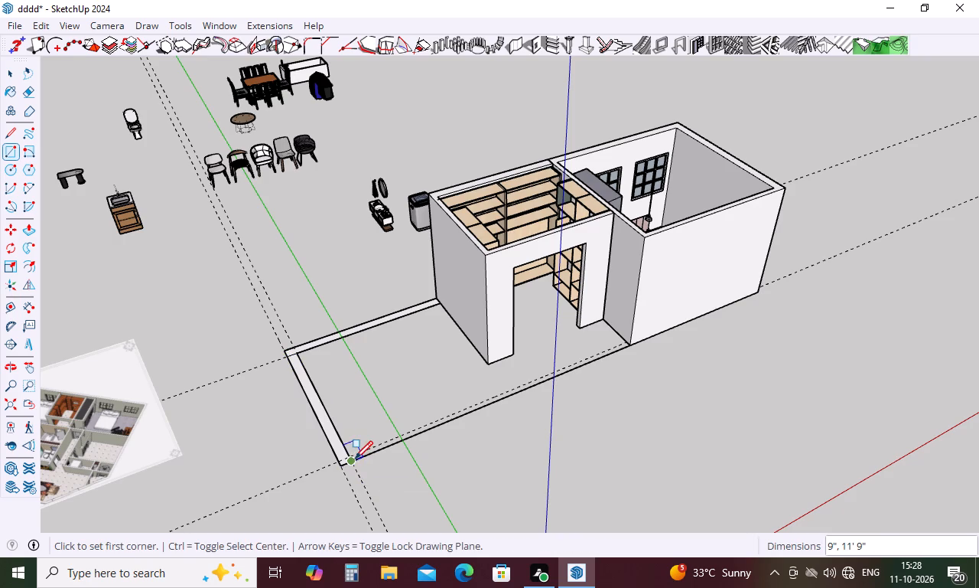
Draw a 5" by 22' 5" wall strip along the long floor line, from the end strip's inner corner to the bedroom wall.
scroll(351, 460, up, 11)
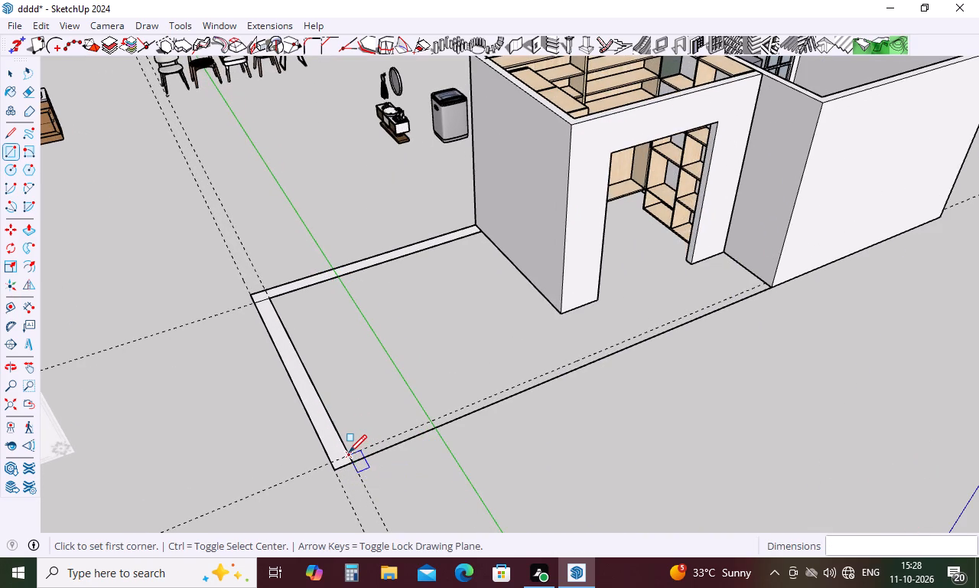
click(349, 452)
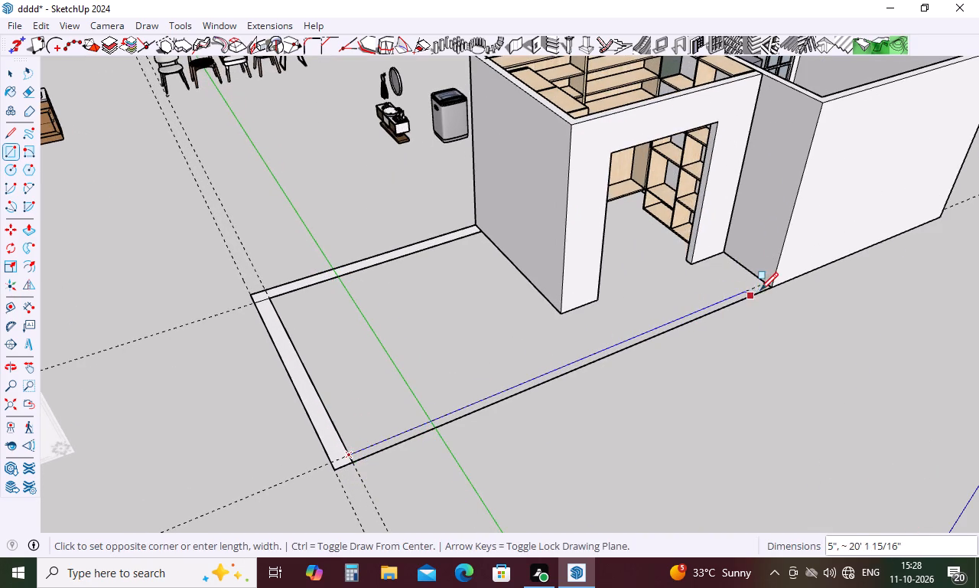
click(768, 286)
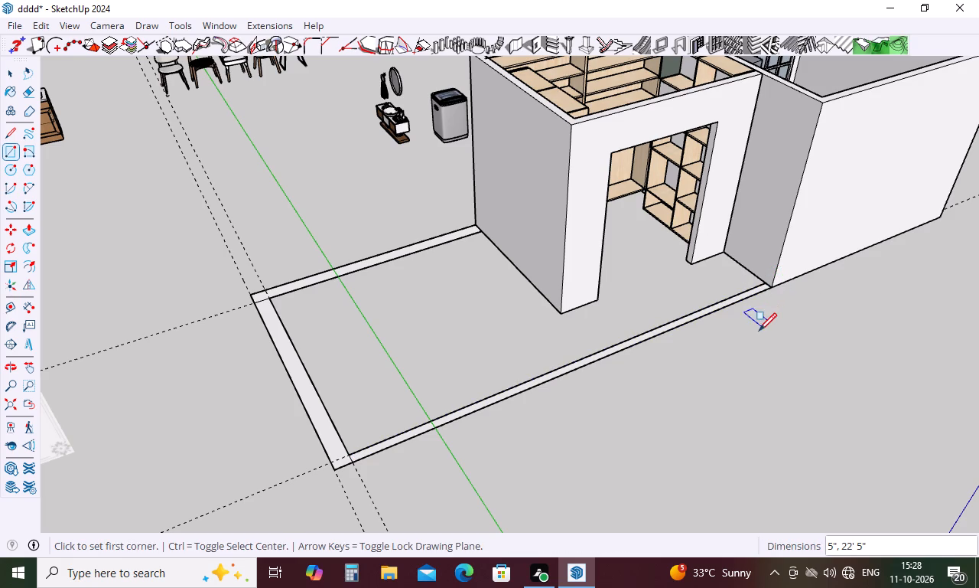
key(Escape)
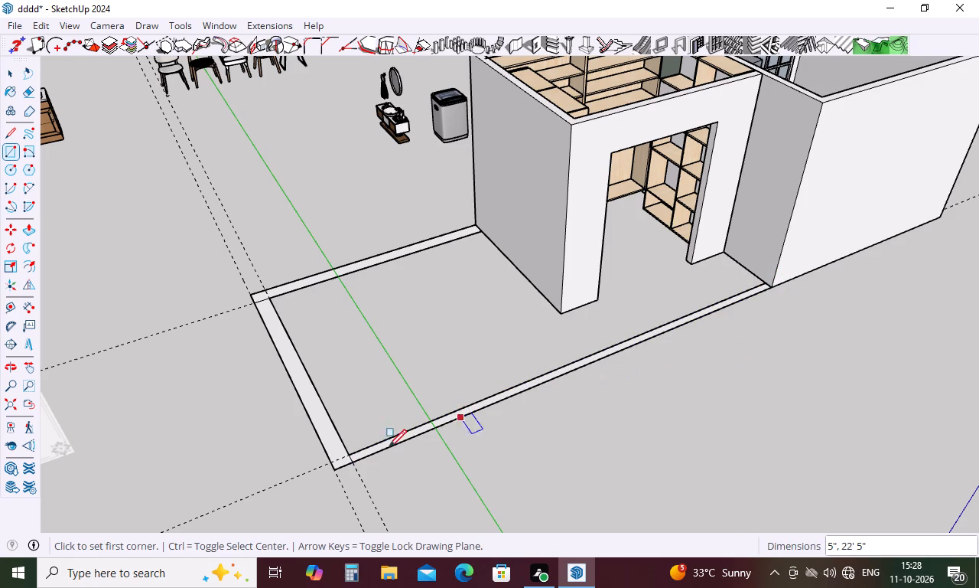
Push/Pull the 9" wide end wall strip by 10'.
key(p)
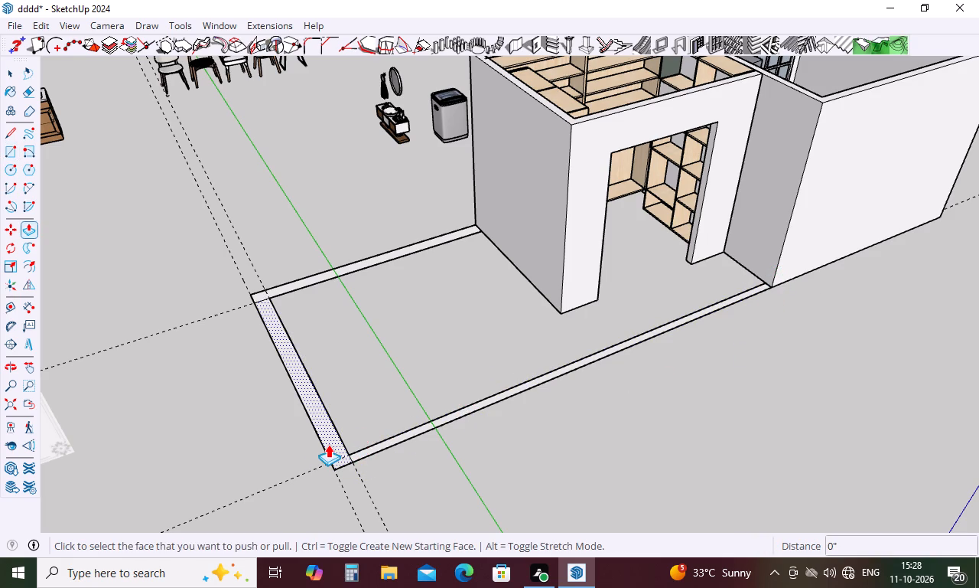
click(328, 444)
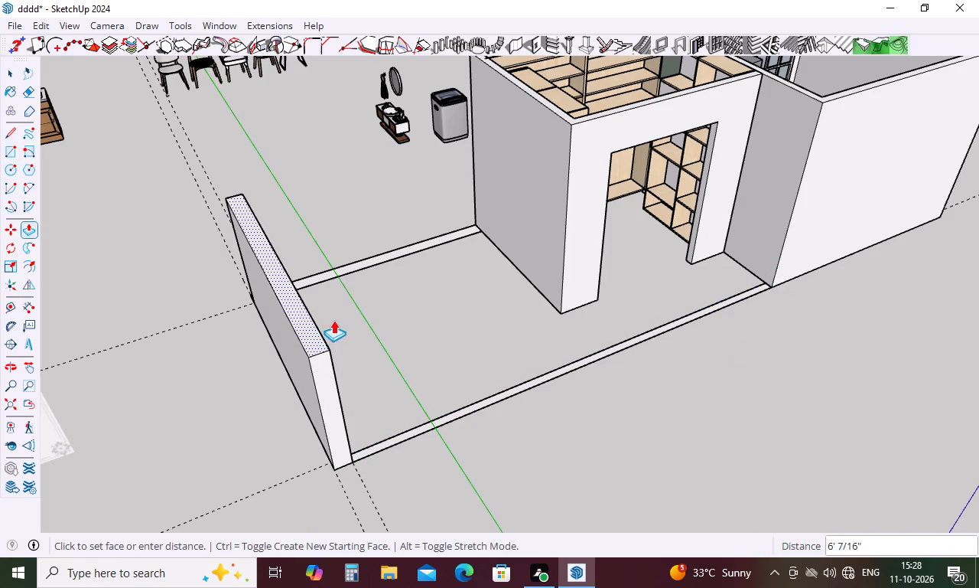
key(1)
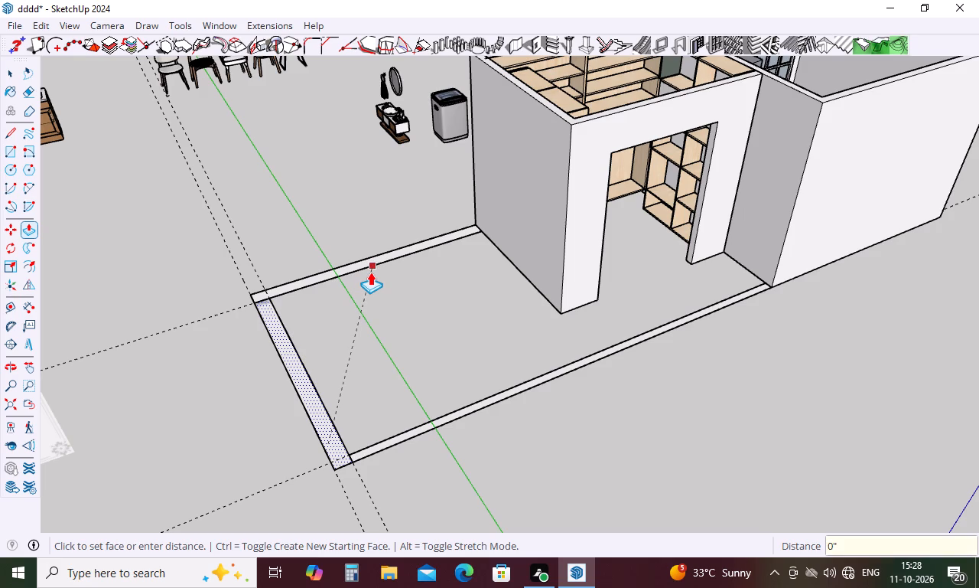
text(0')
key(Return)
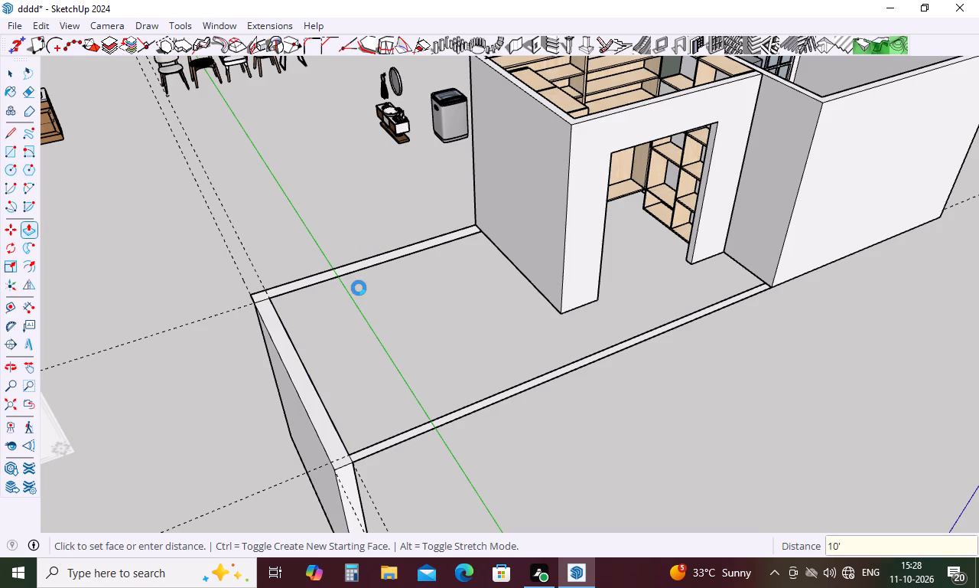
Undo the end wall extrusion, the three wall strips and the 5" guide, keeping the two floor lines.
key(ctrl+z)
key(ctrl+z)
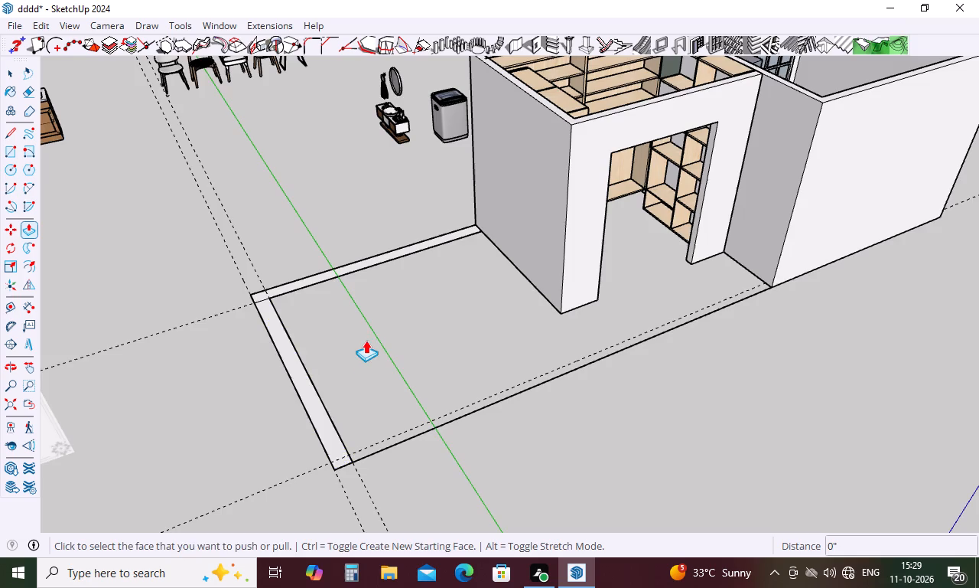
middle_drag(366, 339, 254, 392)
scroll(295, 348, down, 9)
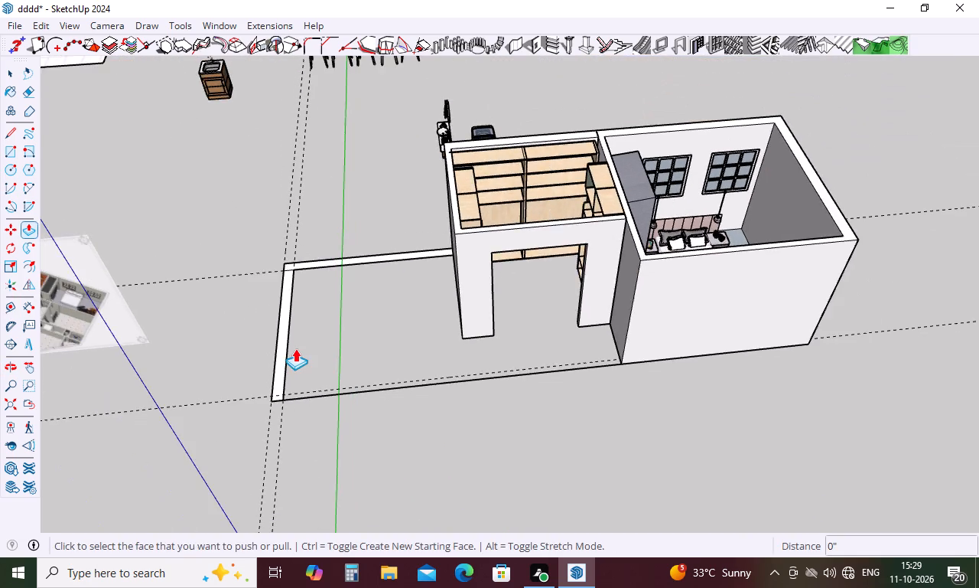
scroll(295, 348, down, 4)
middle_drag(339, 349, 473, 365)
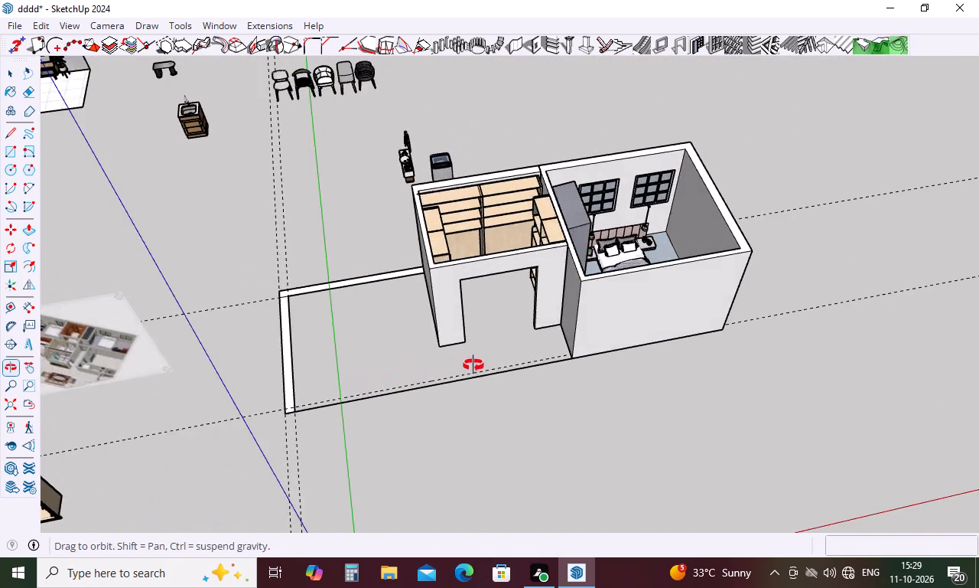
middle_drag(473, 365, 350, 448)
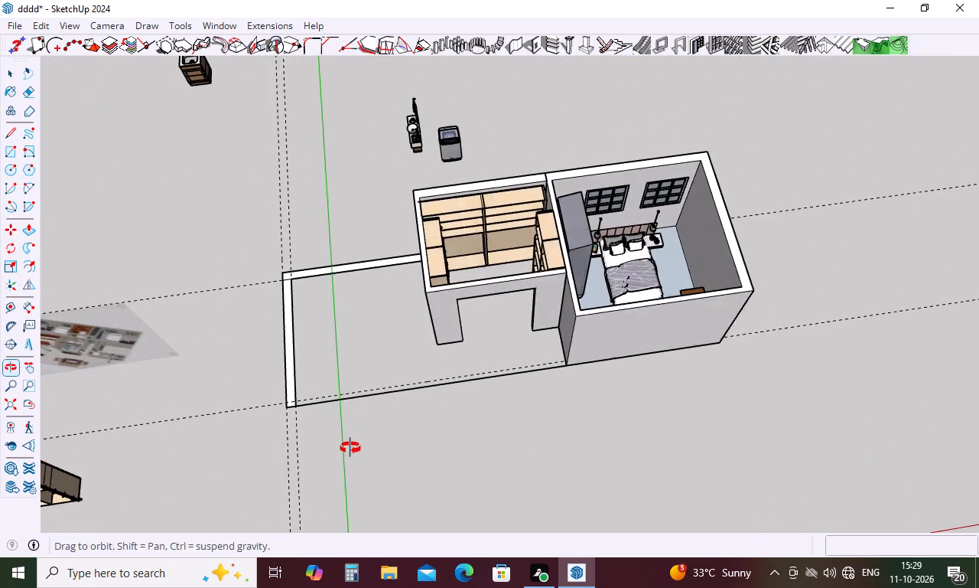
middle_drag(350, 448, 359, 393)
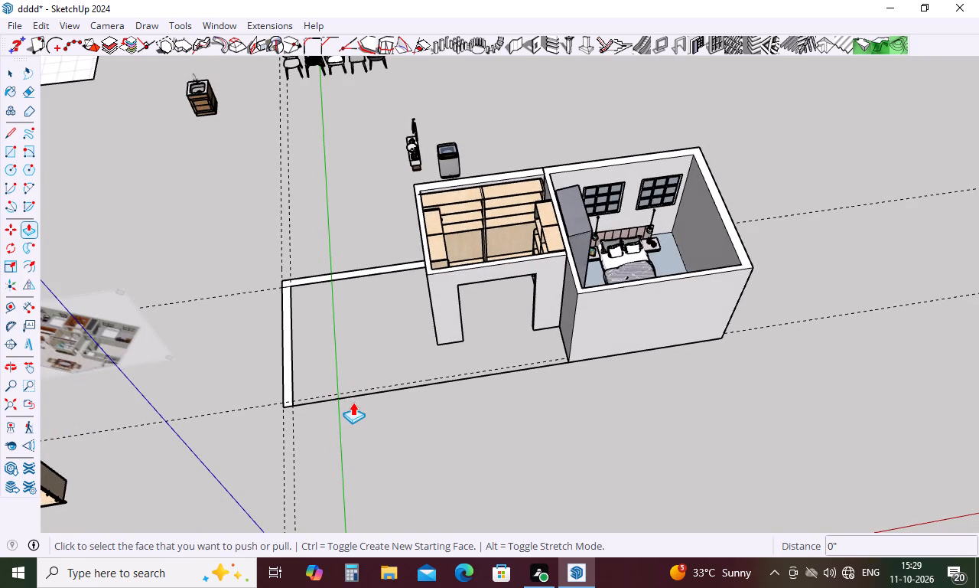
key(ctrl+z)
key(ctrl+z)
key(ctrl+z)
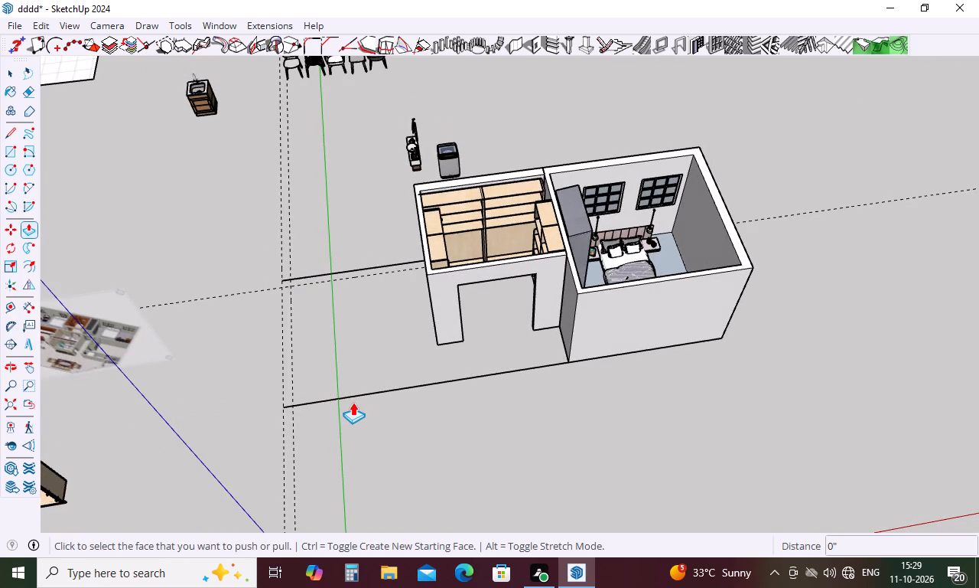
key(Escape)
Place a parallel guide 15' outward from the base edge of the bookcase room's outer side wall, toward the new room.
key(t)
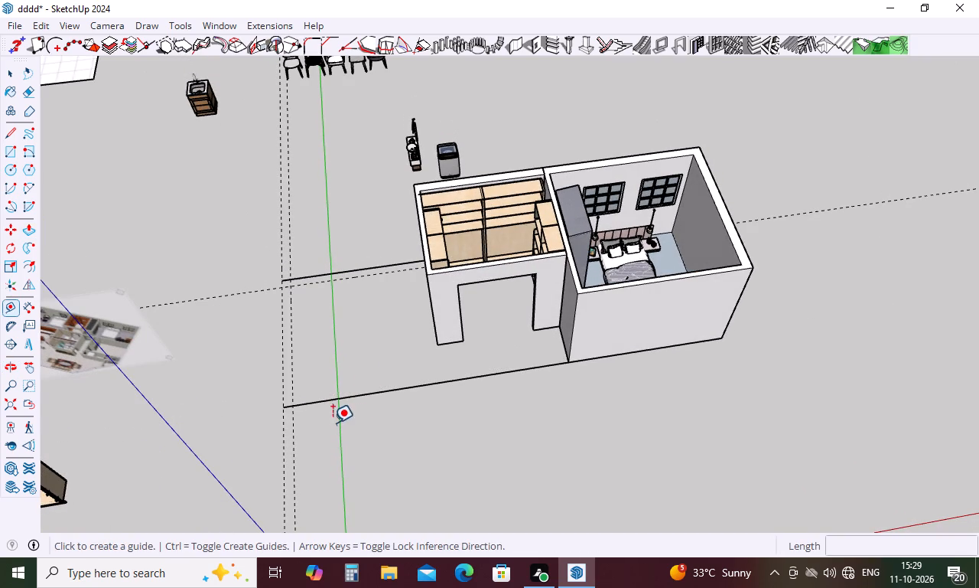
middle_drag(418, 320, 481, 320)
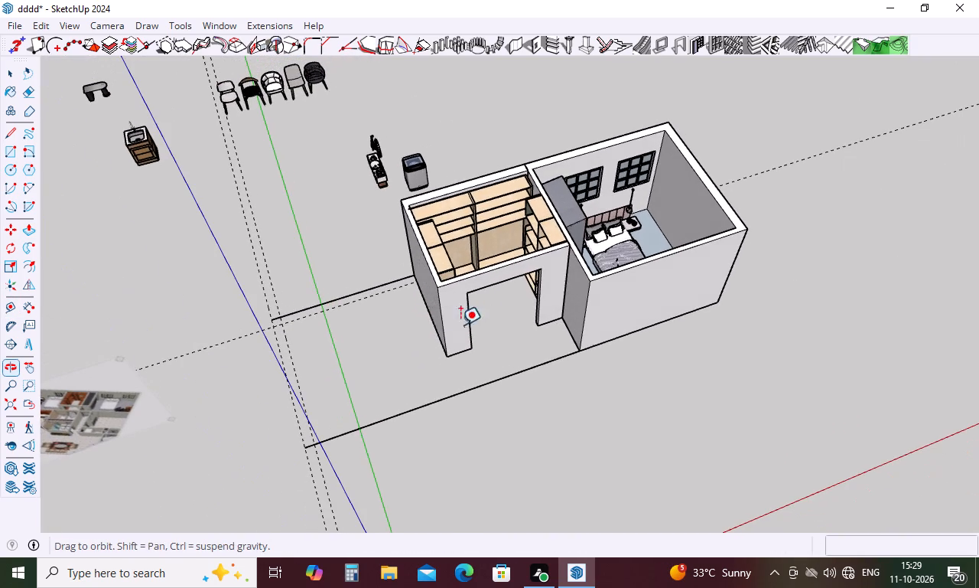
click(431, 318)
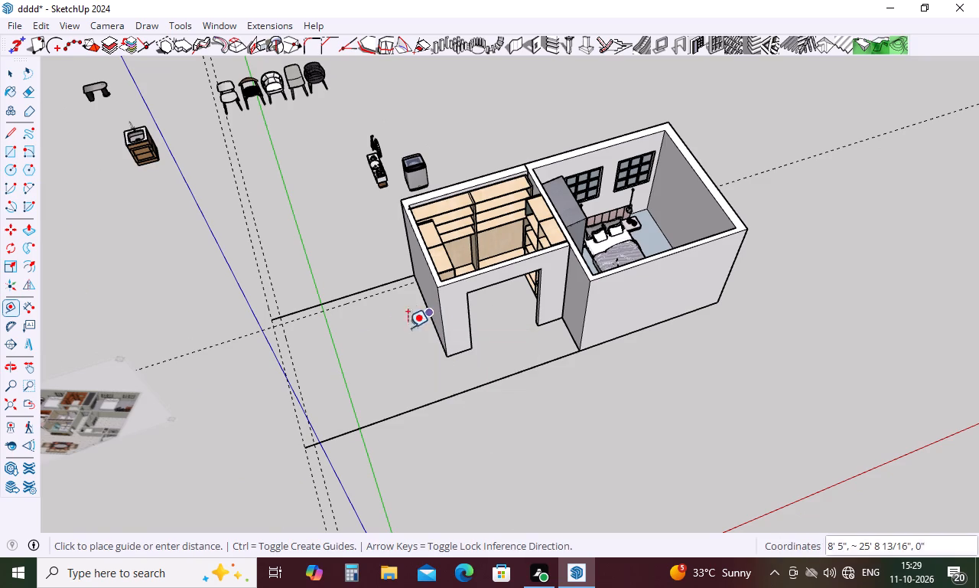
text(15')
key(Return)
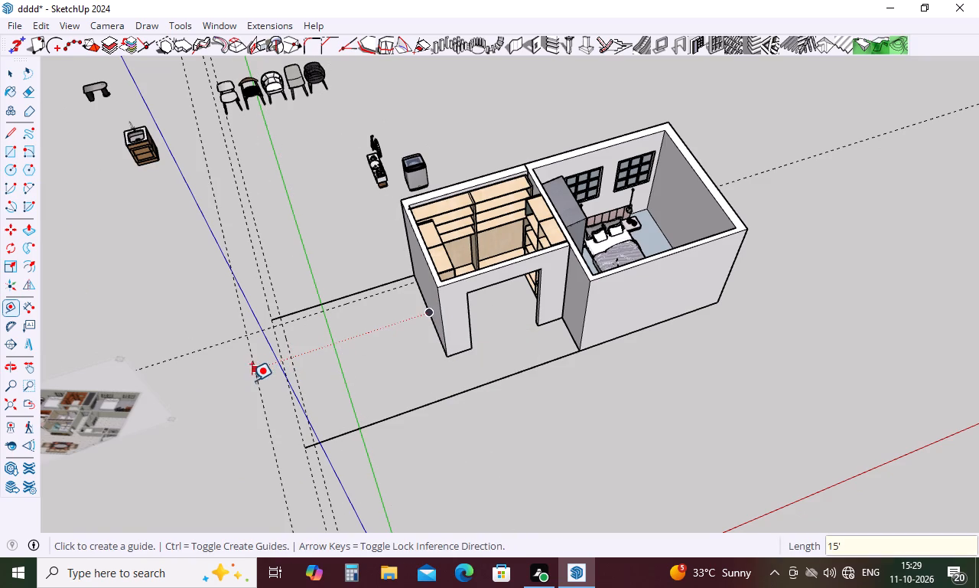
Place a second parallel guide 9" from the 15' guide, on the side away from the bookcase room.
click(258, 393)
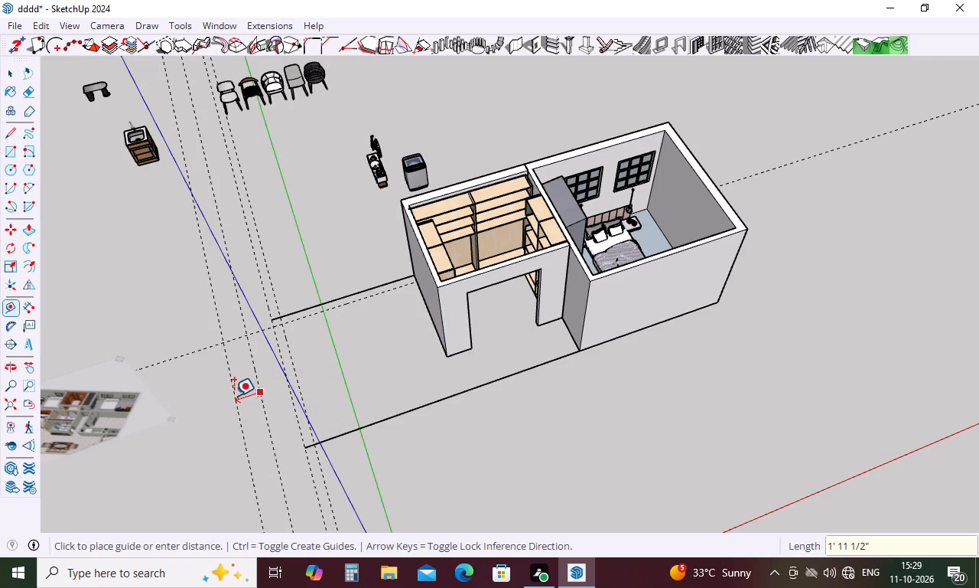
key(9)
key(Return)
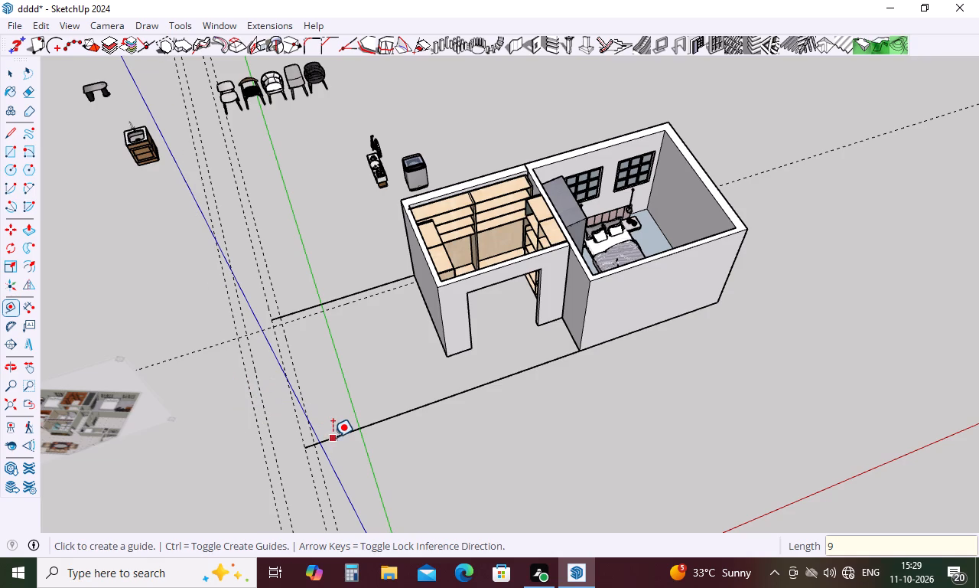
key(Escape)
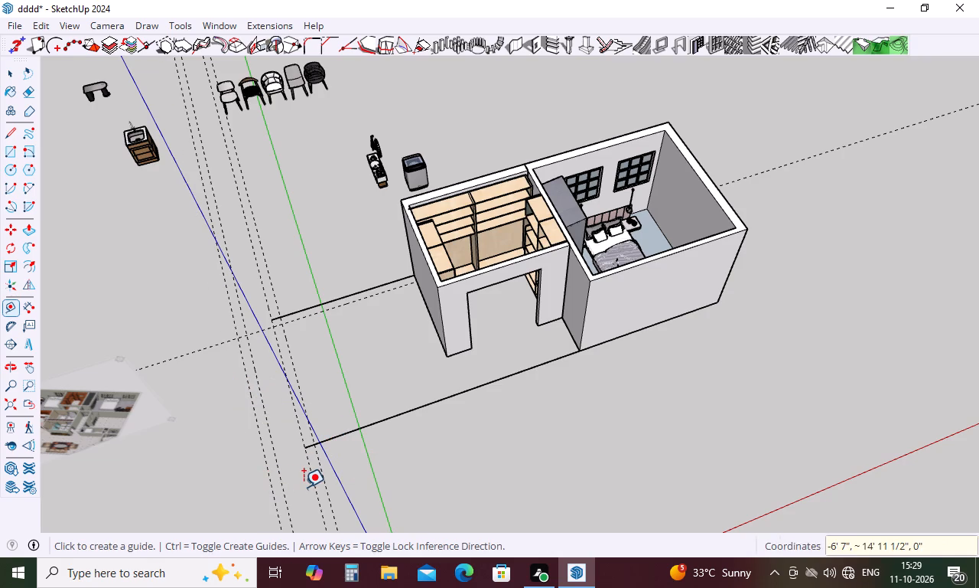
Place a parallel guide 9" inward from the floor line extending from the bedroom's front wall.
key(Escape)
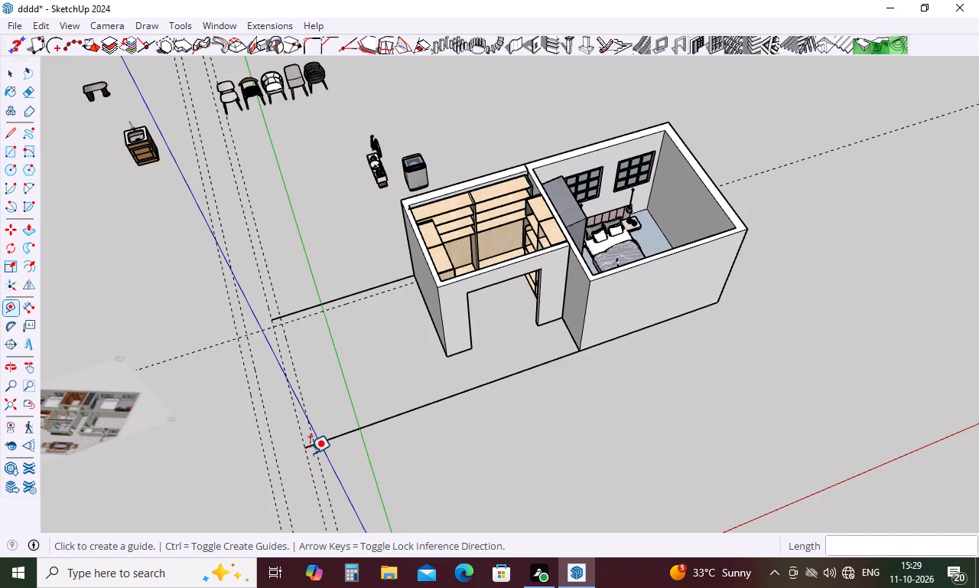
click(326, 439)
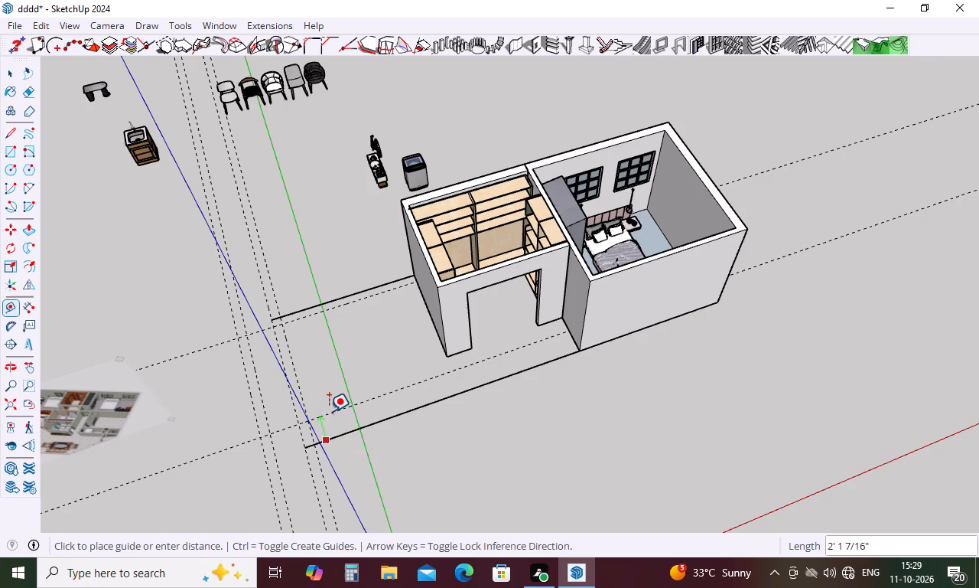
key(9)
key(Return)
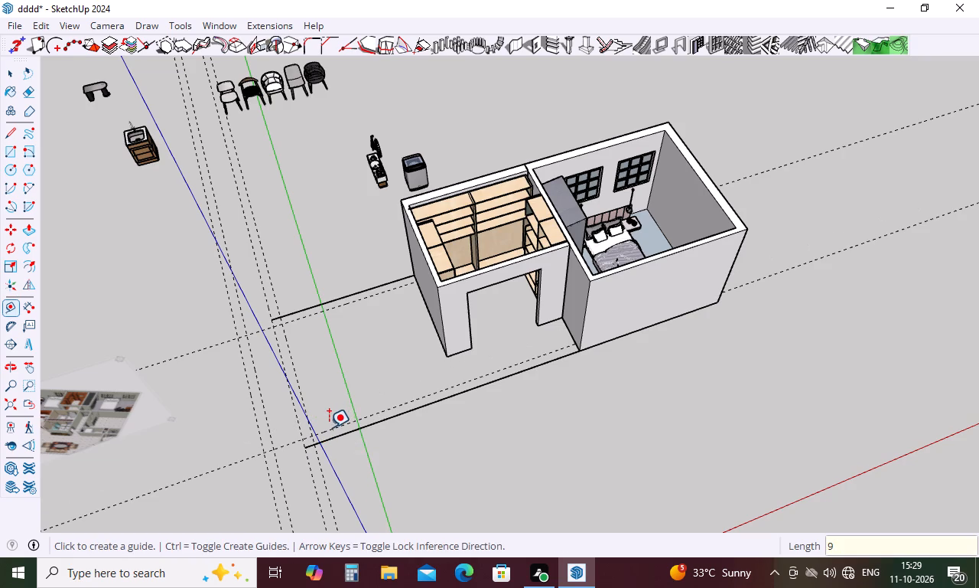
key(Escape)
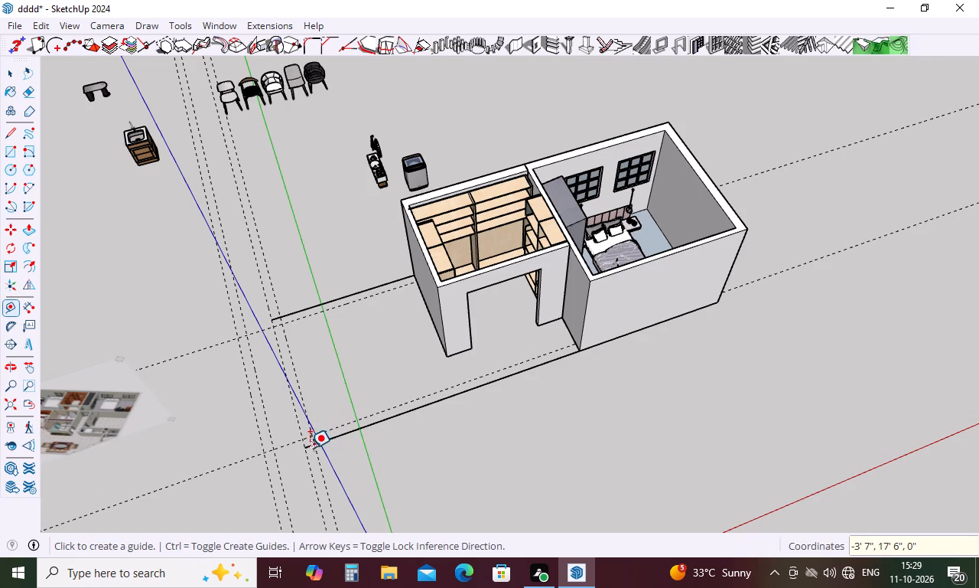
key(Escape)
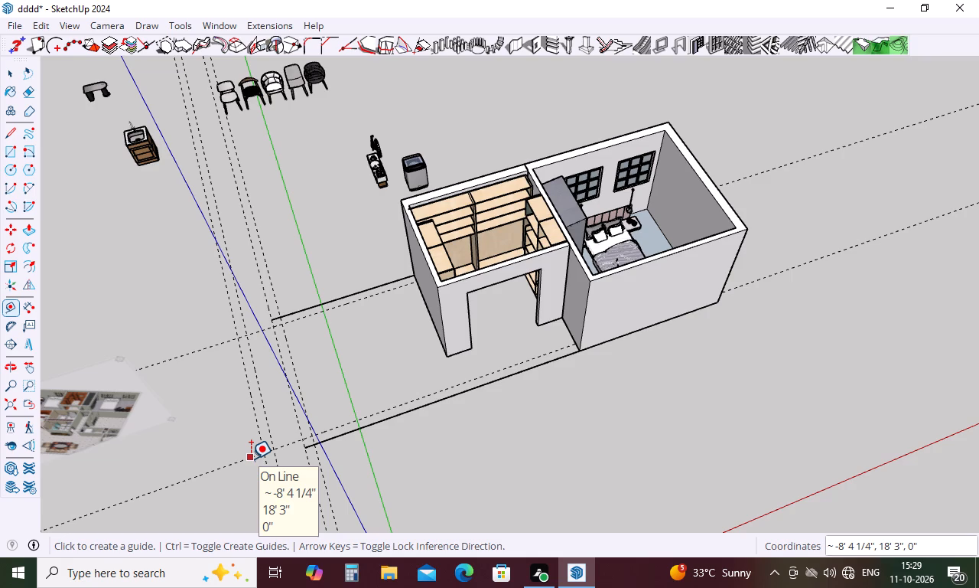
Draw a 15' 9" by 9" rectangle for the back wall strip, from the outer guide intersection to the bookcase room's wall.
key(r)
click(236, 338)
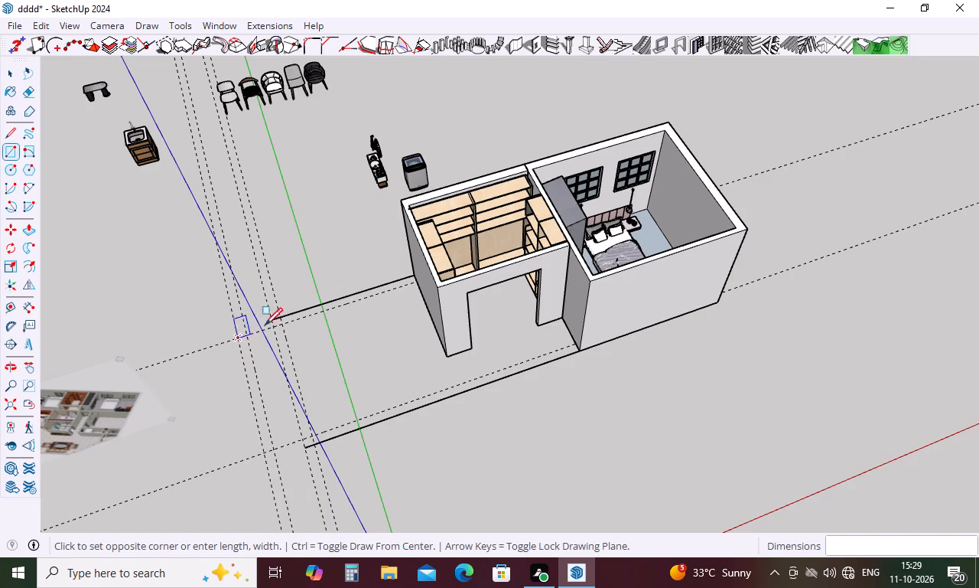
click(409, 279)
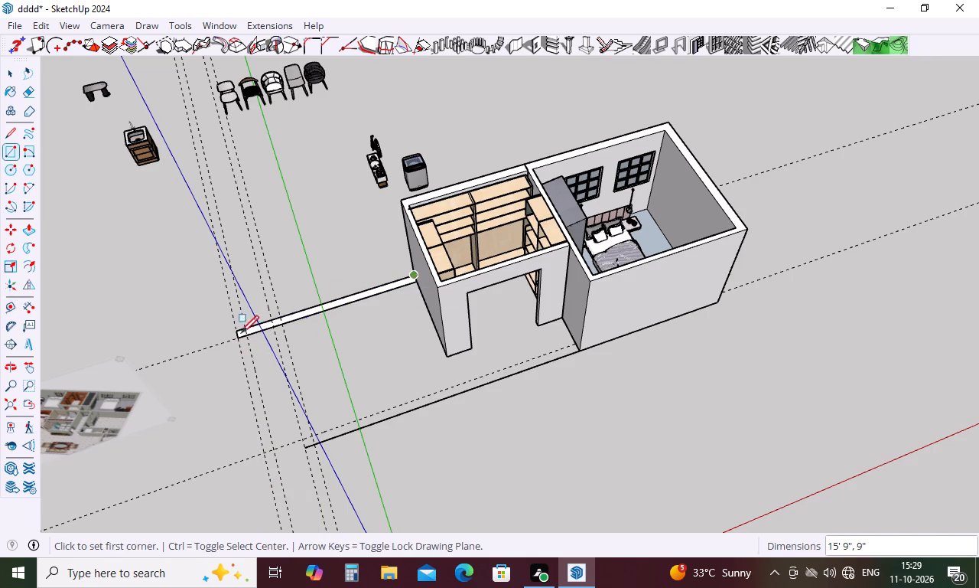
click(239, 338)
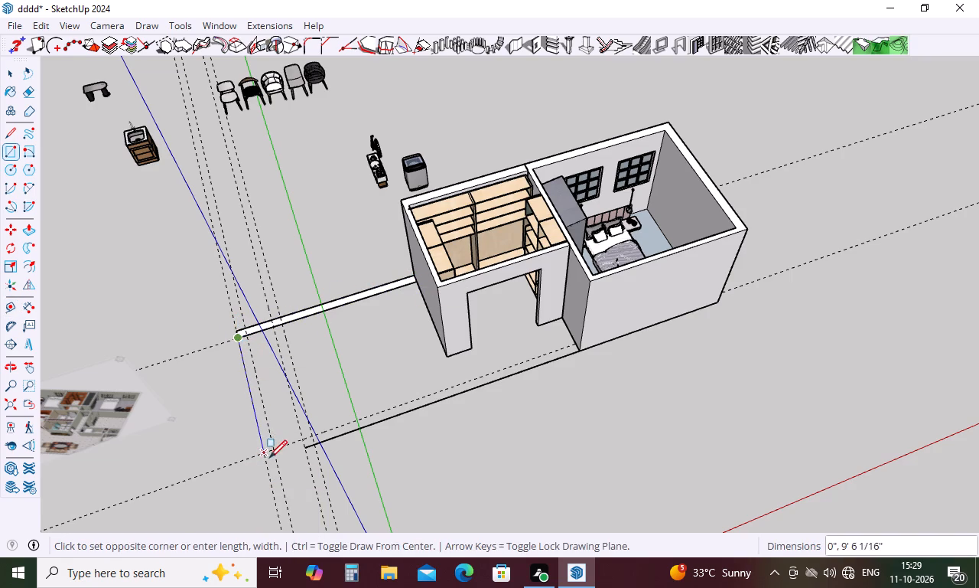
key(Escape)
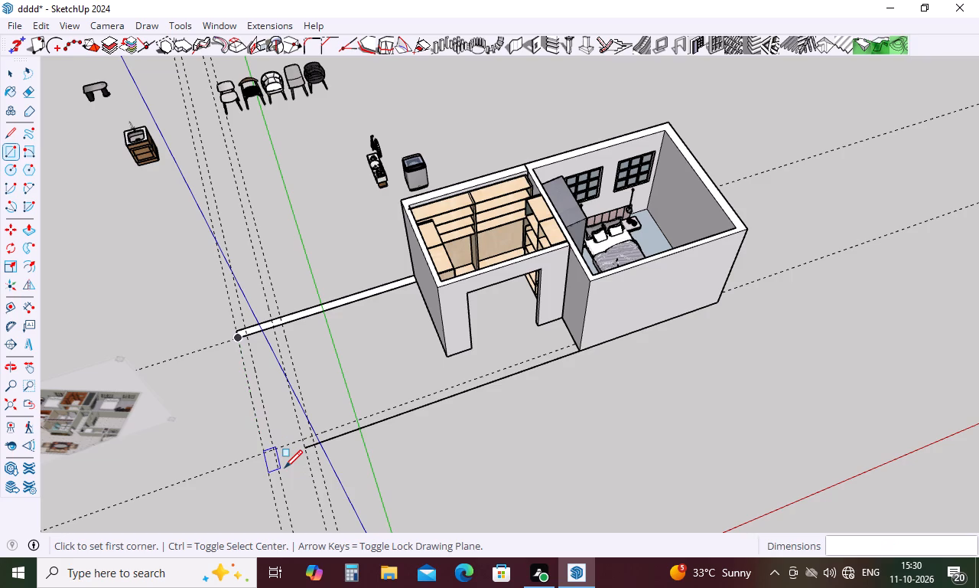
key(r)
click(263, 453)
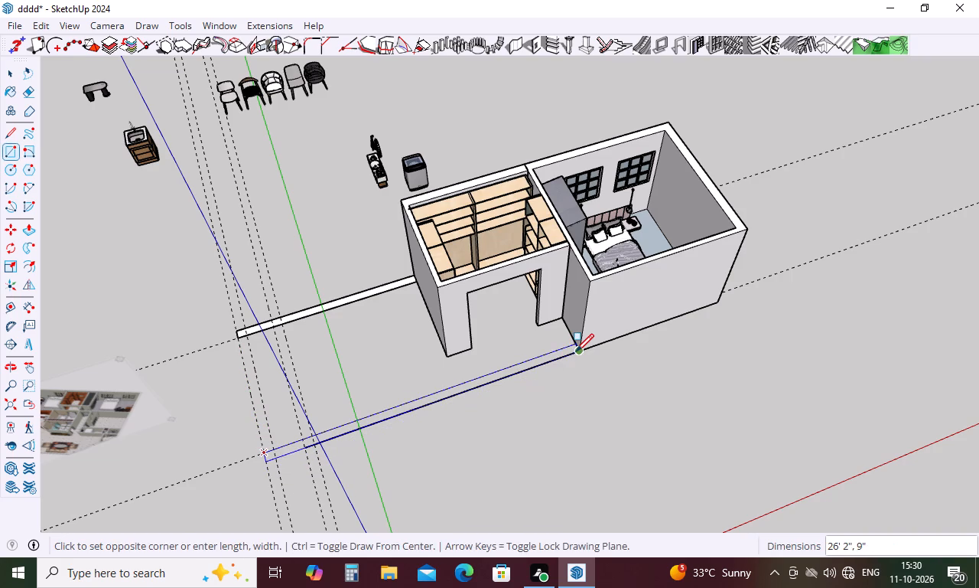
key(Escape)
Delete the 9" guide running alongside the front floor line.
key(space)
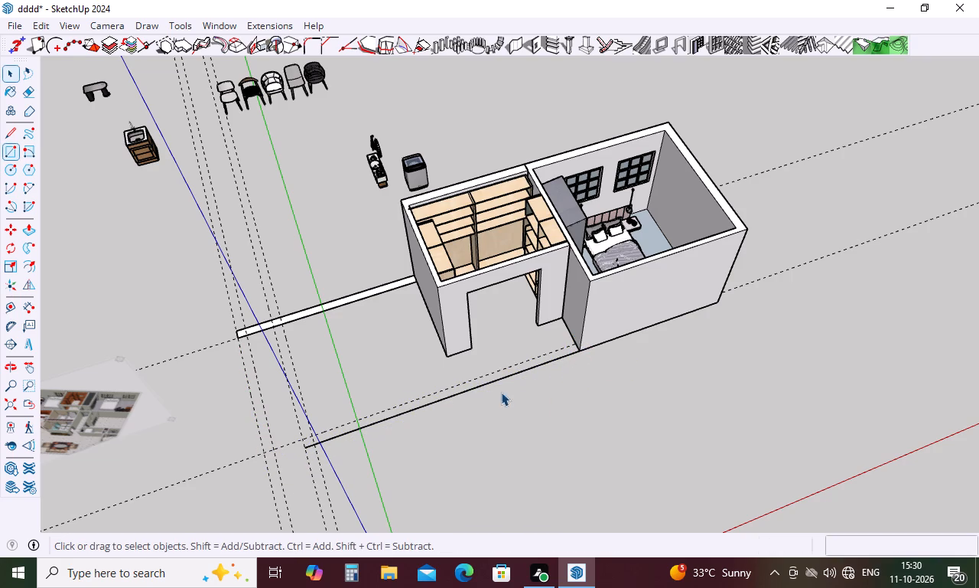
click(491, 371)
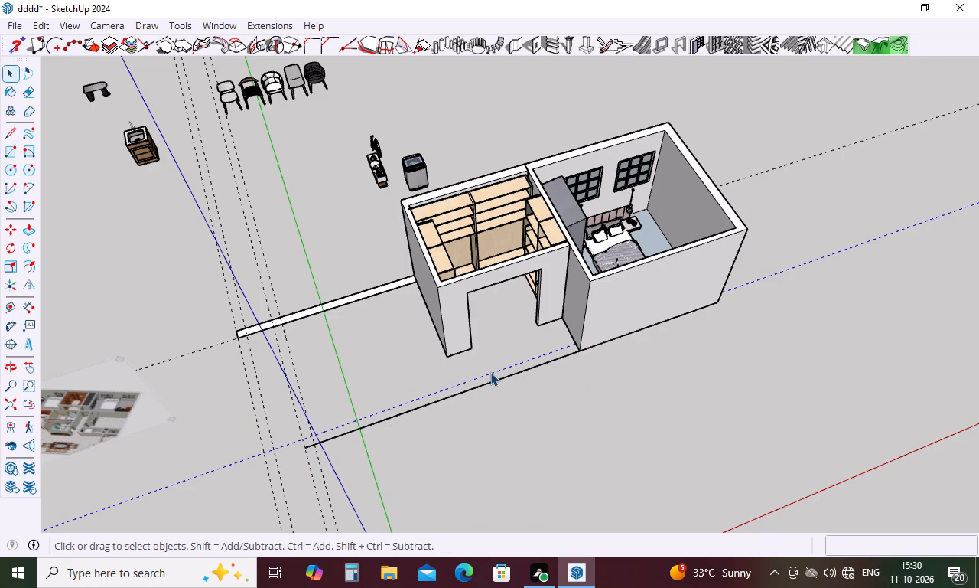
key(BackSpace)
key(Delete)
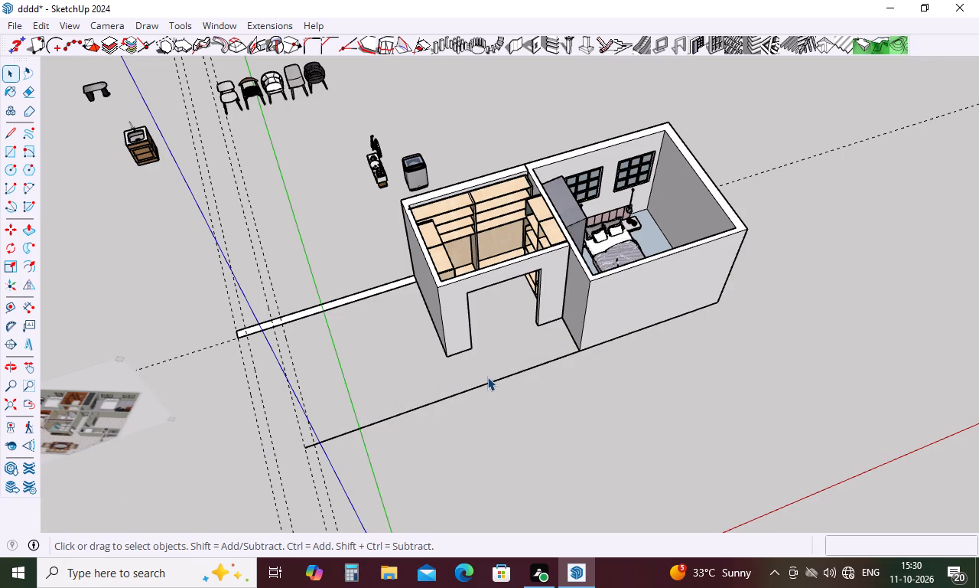
Place a parallel guide 5" inward from the front floor line of the new room.
key(t)
click(474, 387)
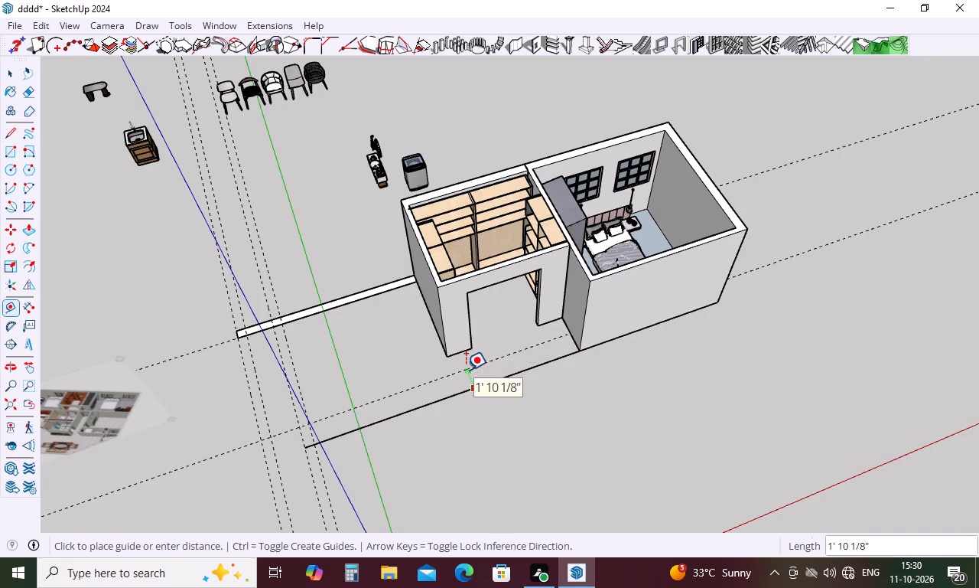
key(5)
key(Return)
key(Escape)
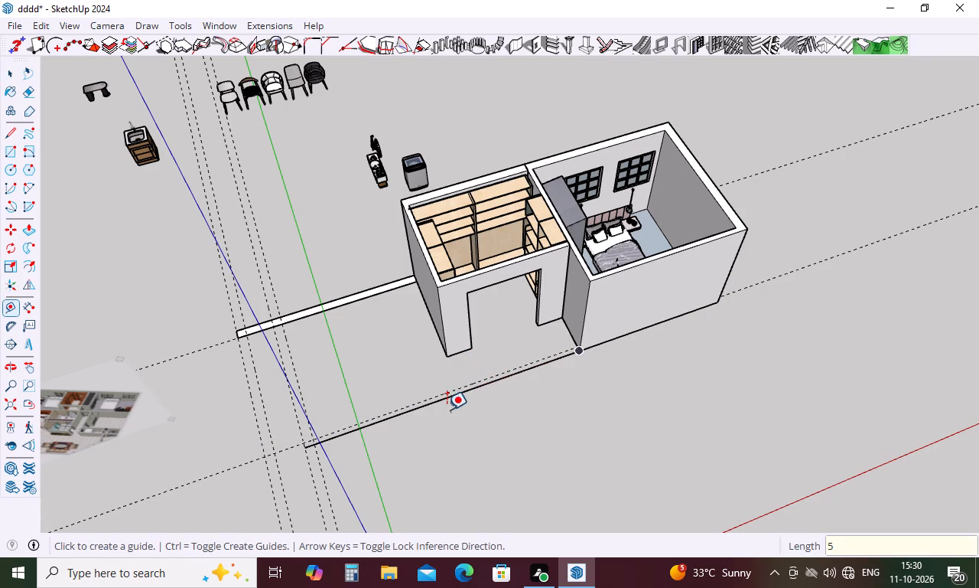
Draw a 26' 2" by 5" rectangle for the front wall strip, from the outer guide to the bedroom's corner.
key(r)
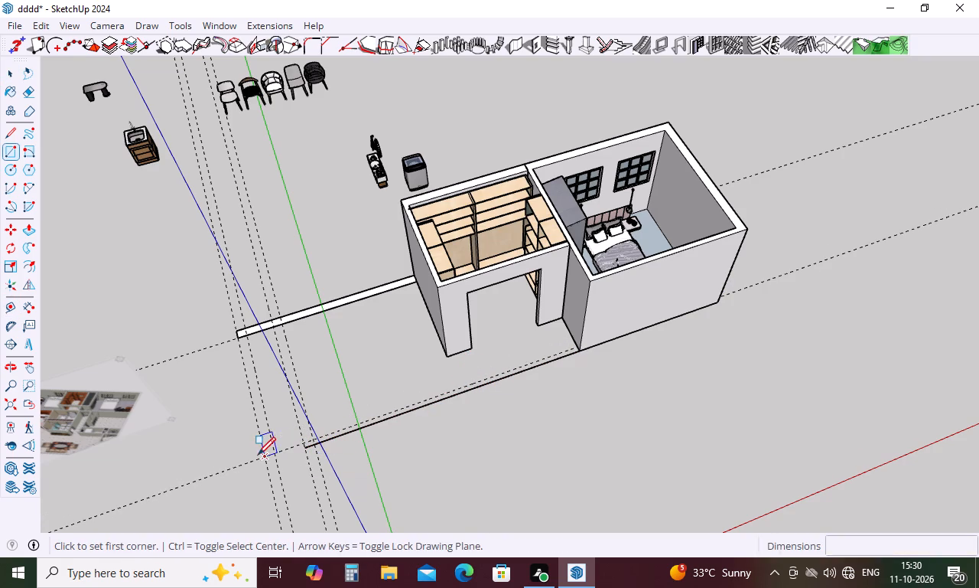
click(262, 458)
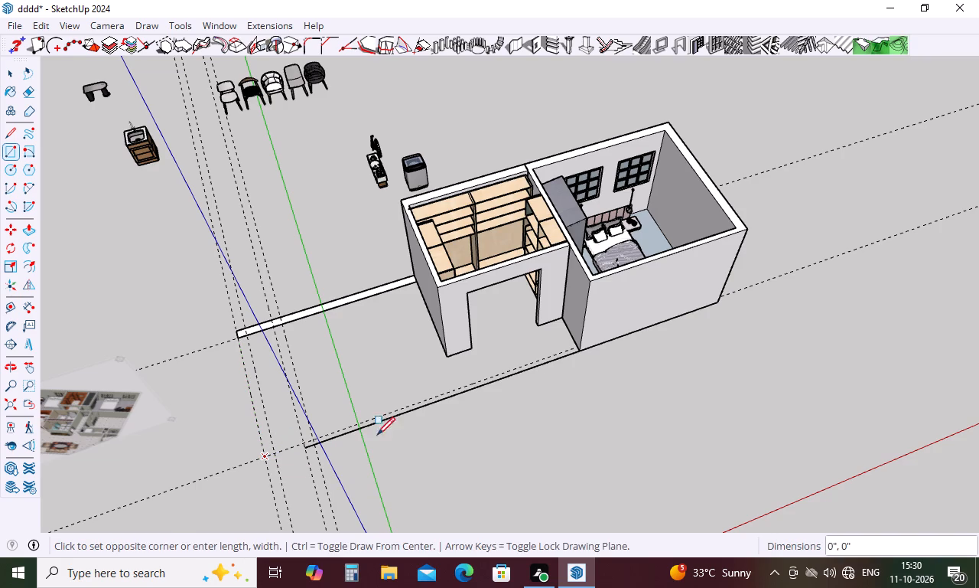
click(576, 354)
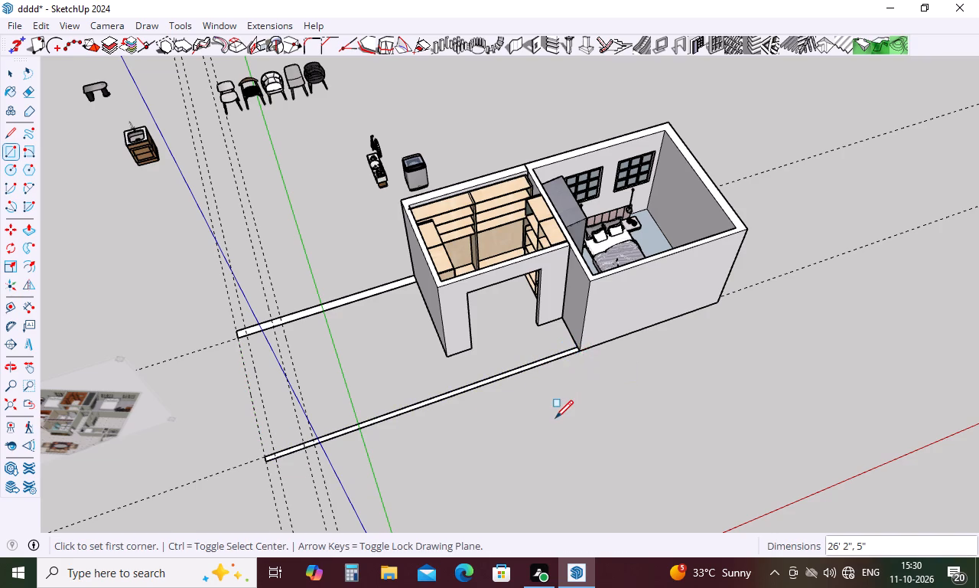
Draw a 9" by 11' 4" rectangle for the end wall strip, joining the back and front wall strips.
click(237, 338)
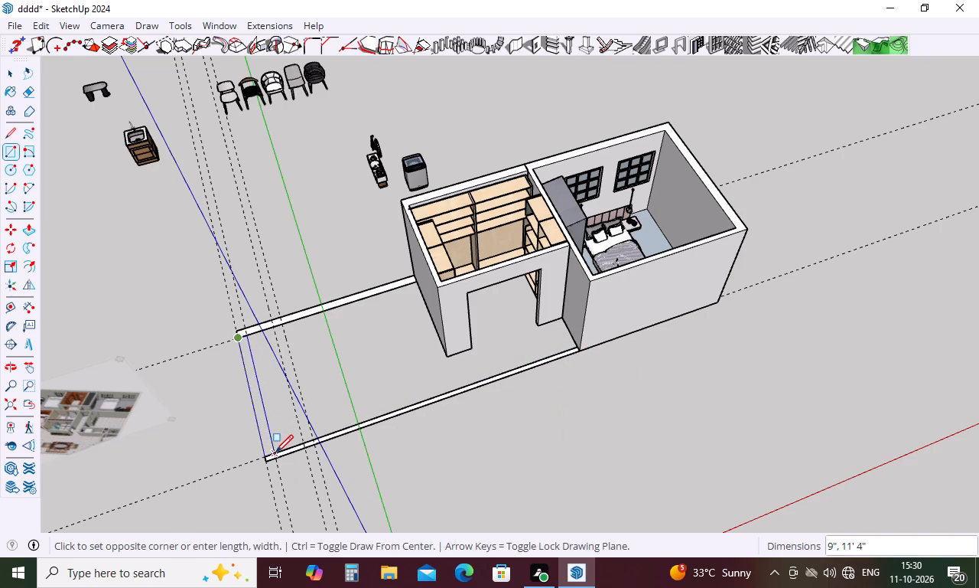
click(275, 452)
key(Escape)
Erase the dividing line between the back and end wall strips at their shared corner.
key(e)
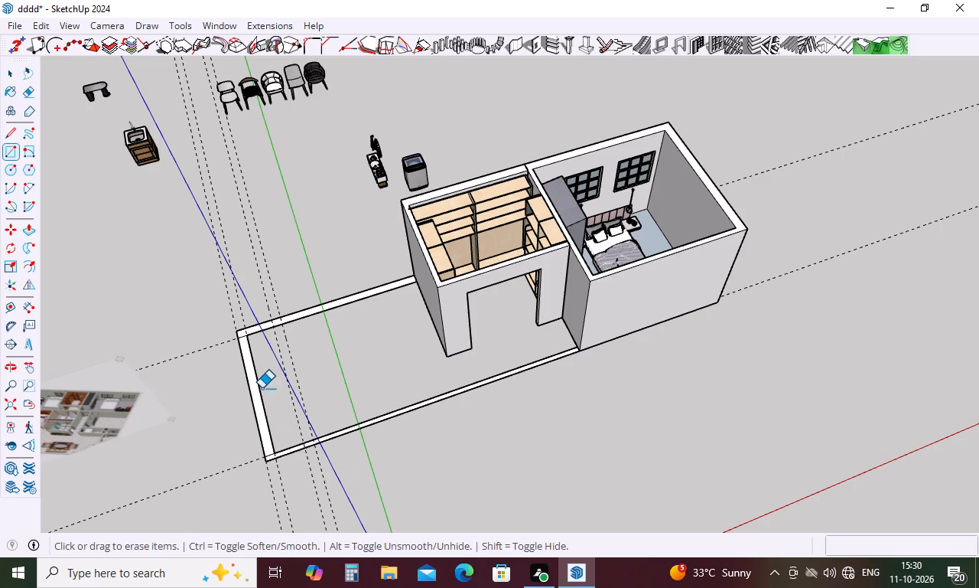
scroll(251, 358, up, 13)
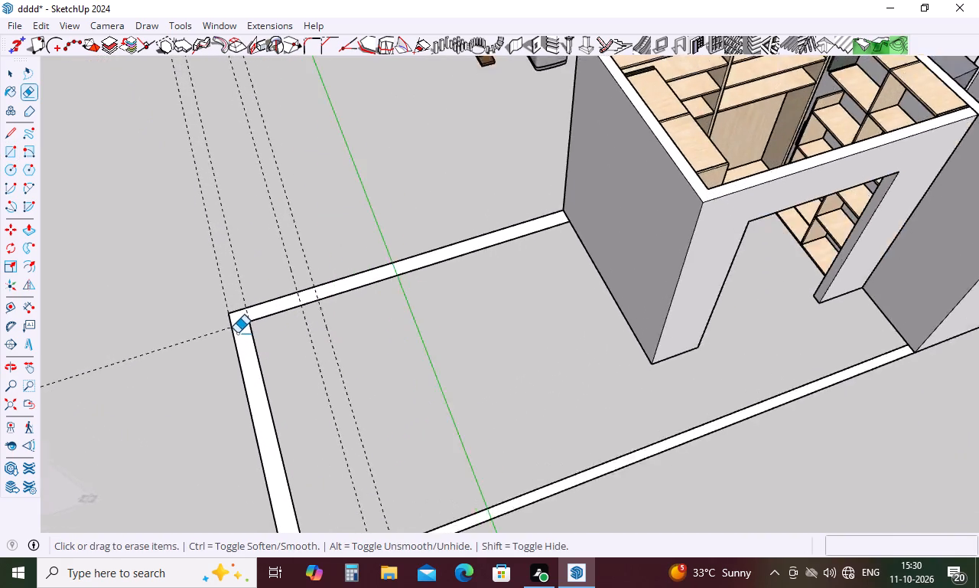
click(237, 322)
scroll(238, 332, down, 9)
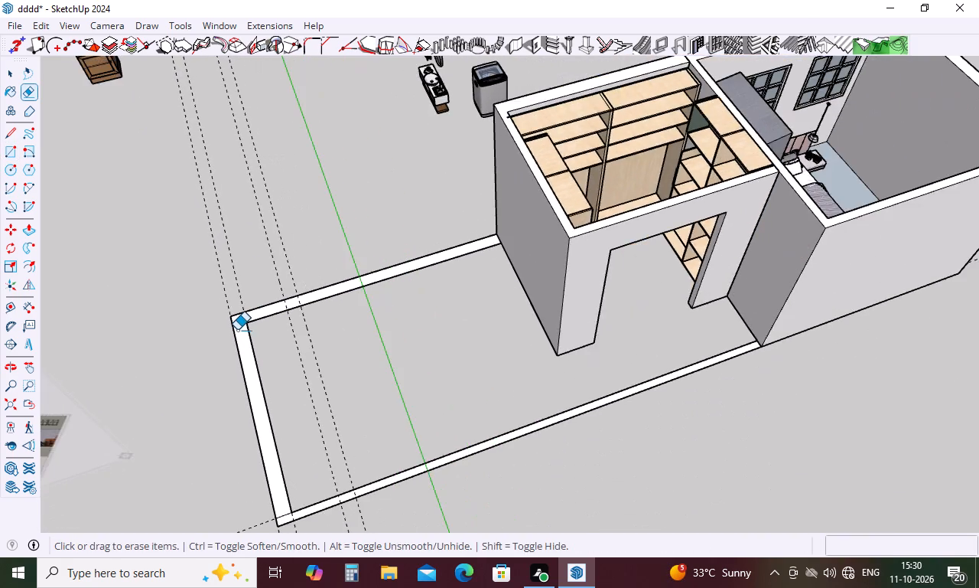
scroll(237, 330, down, 4)
key(Escape)
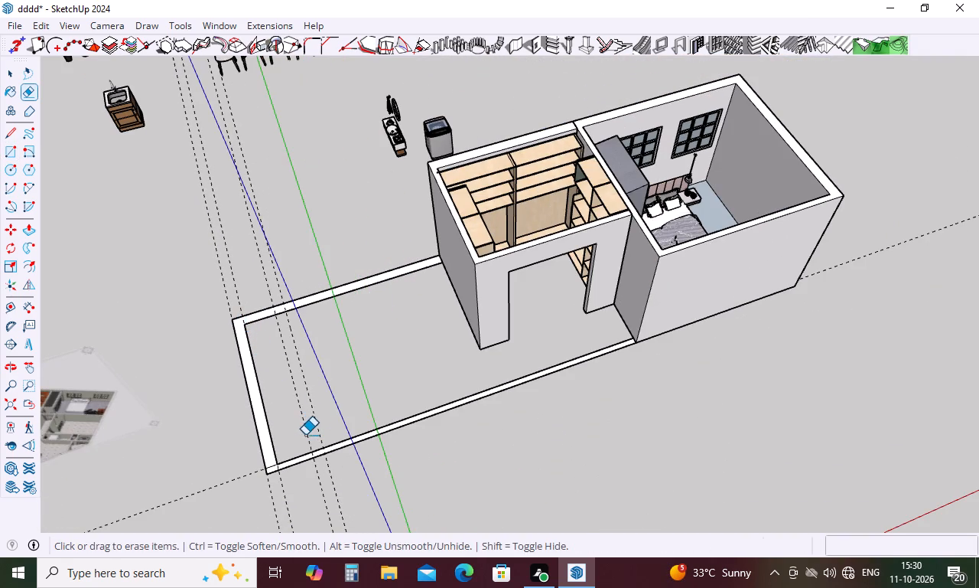
Push/Pull the joined back and end wall strip up by 10'.
key(p)
click(265, 439)
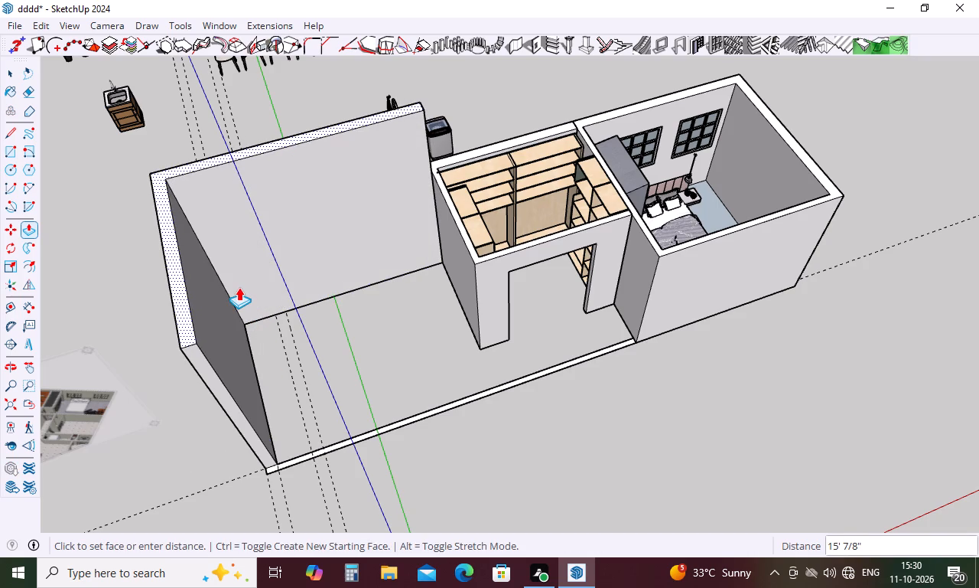
text(10')
key(Return)
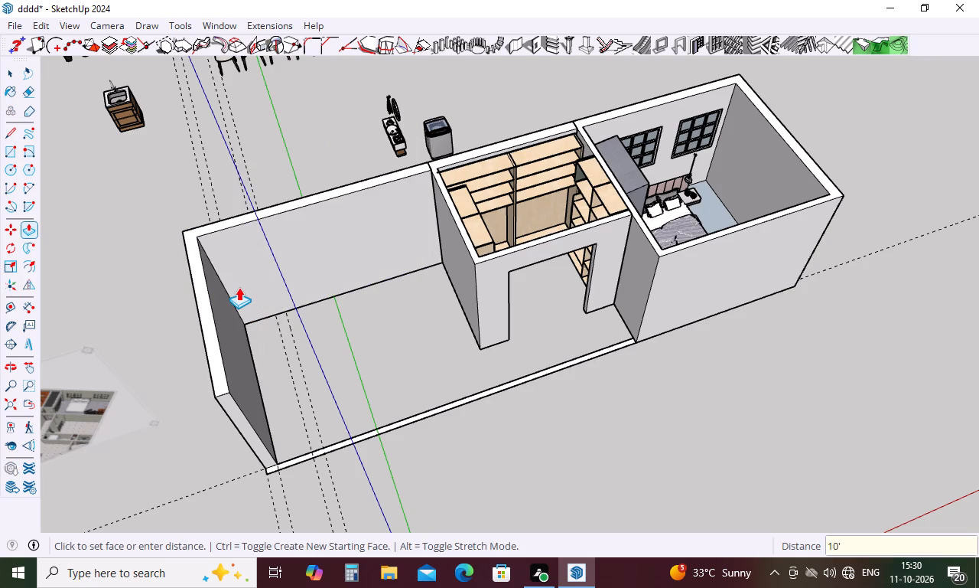
Copy the bed set from the bedroom about 23' 9" across into the new room, with its headboard toward the back wall.
key(space)
middle_drag(579, 375, 444, 391)
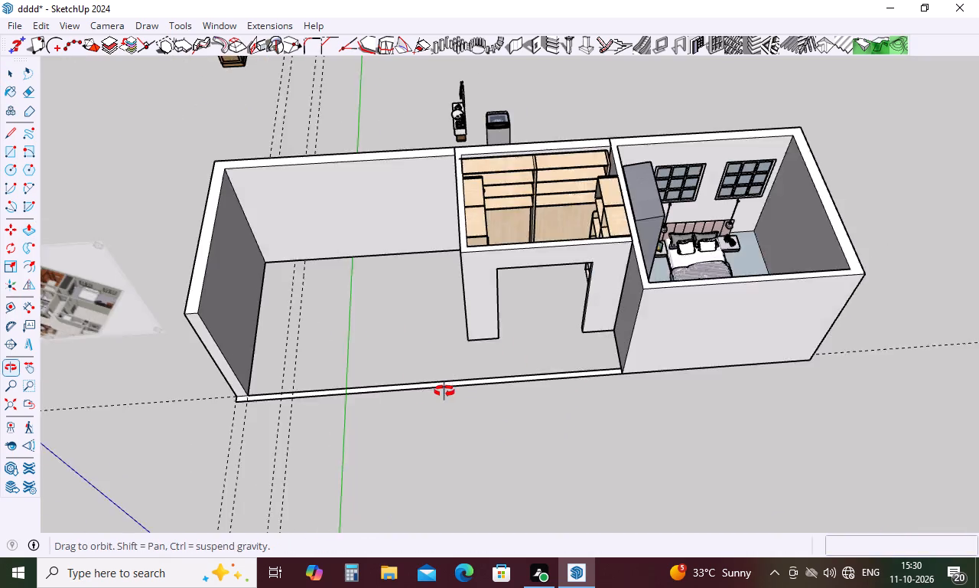
middle_drag(444, 391, 441, 393)
click(723, 284)
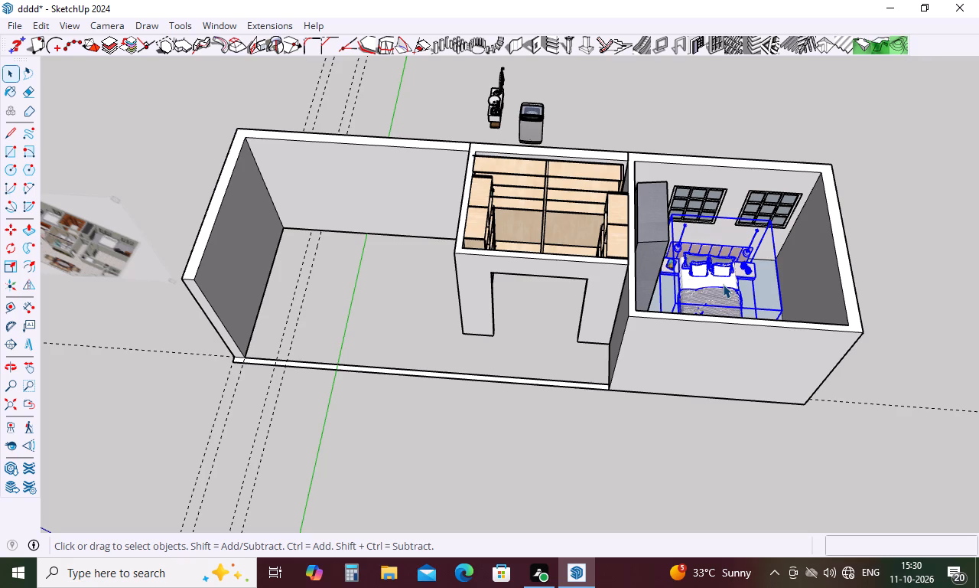
key(m)
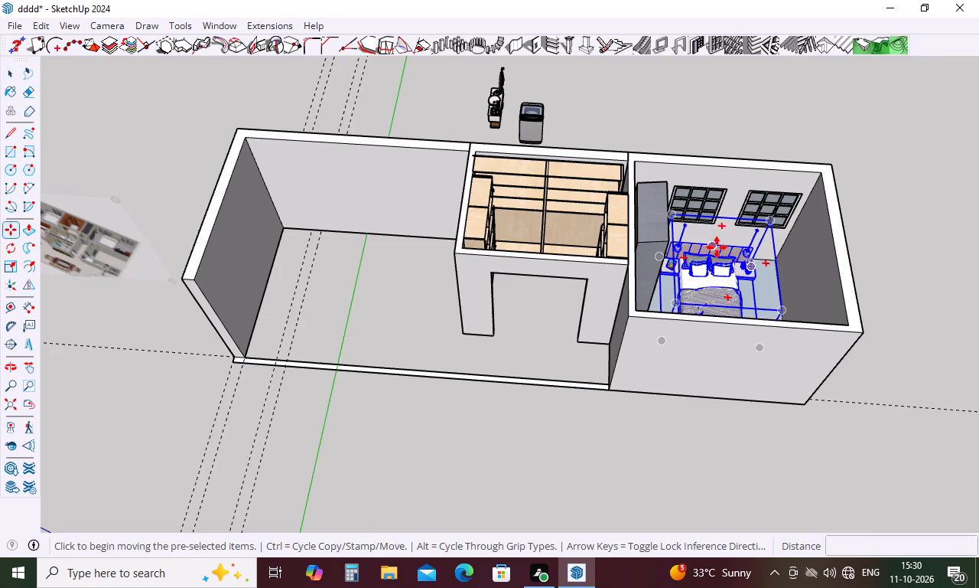
click(717, 247)
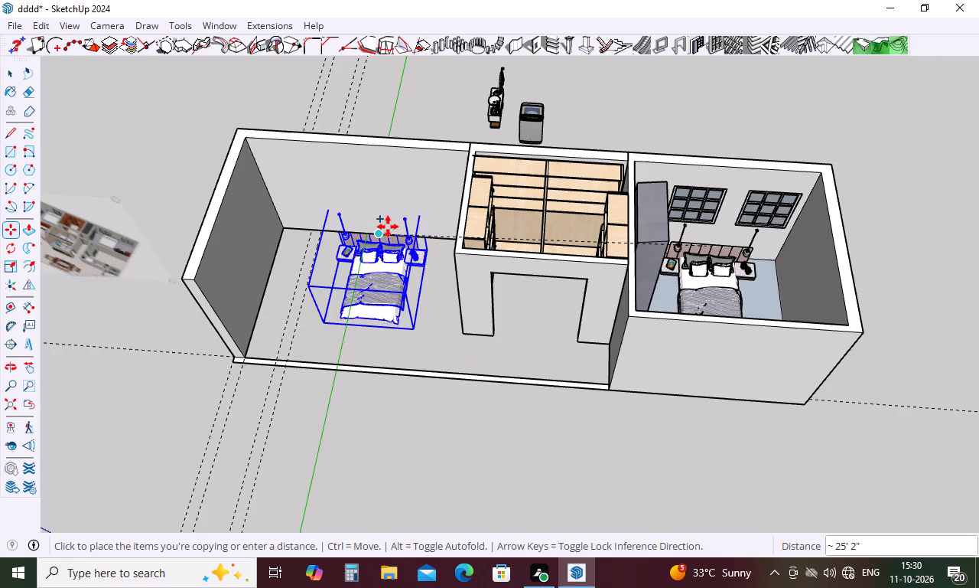
click(389, 219)
middle_drag(428, 314, 428, 312)
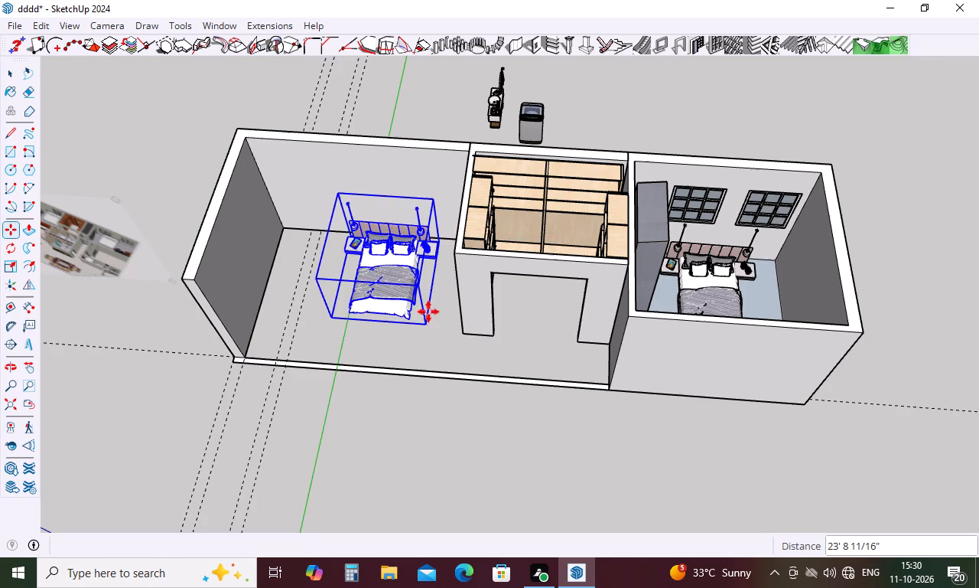
middle_drag(428, 312, 467, 177)
key(space)
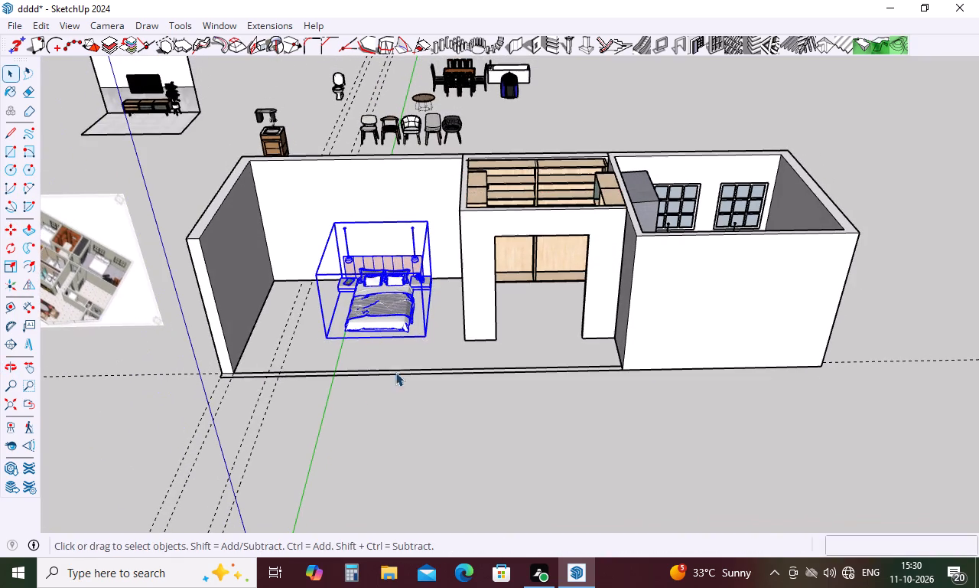
scroll(423, 309, down, 3)
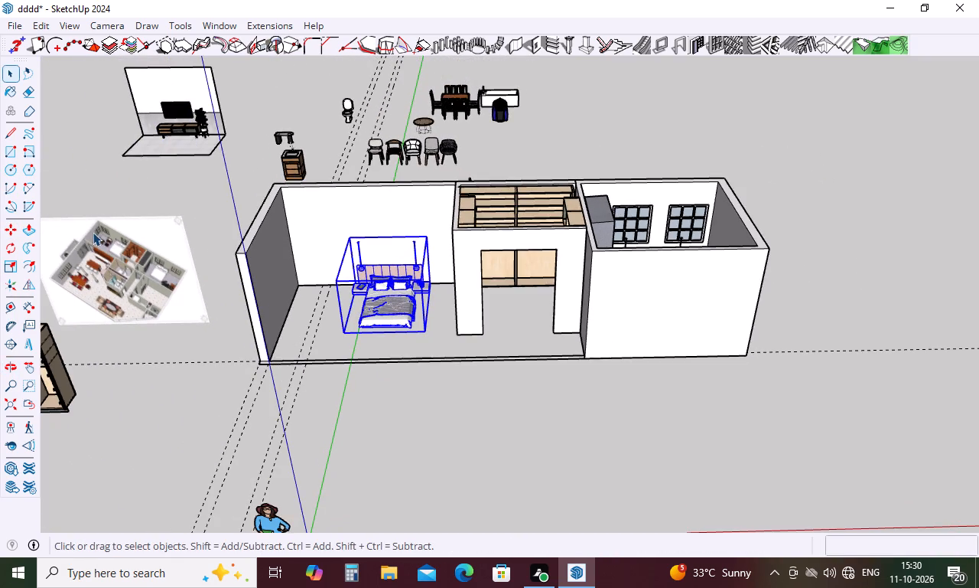
Move the bed set about 1' 1 13/16" along the back wall toward the wardrobe room partition.
scroll(93, 232, up, 12)
scroll(93, 231, down, 2)
key(m)
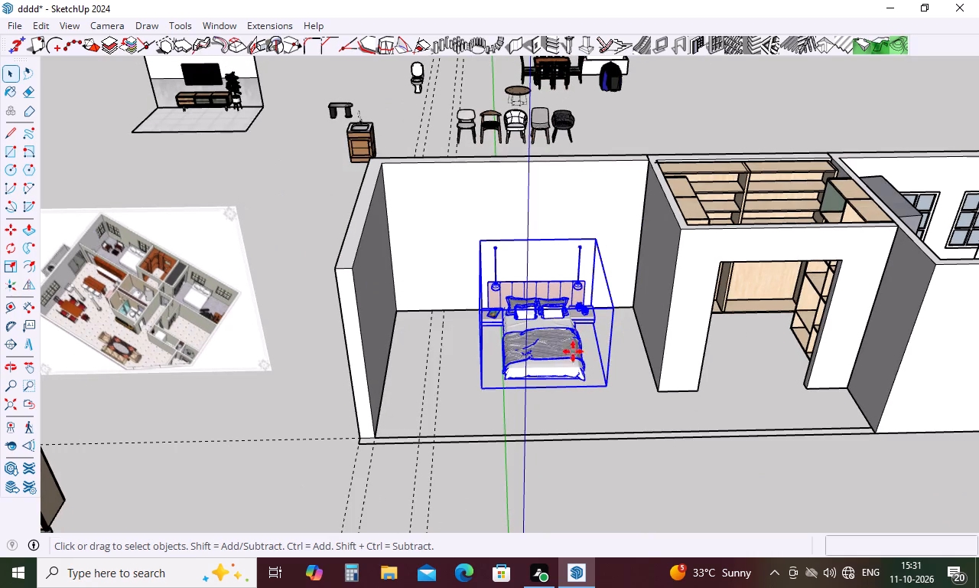
click(604, 385)
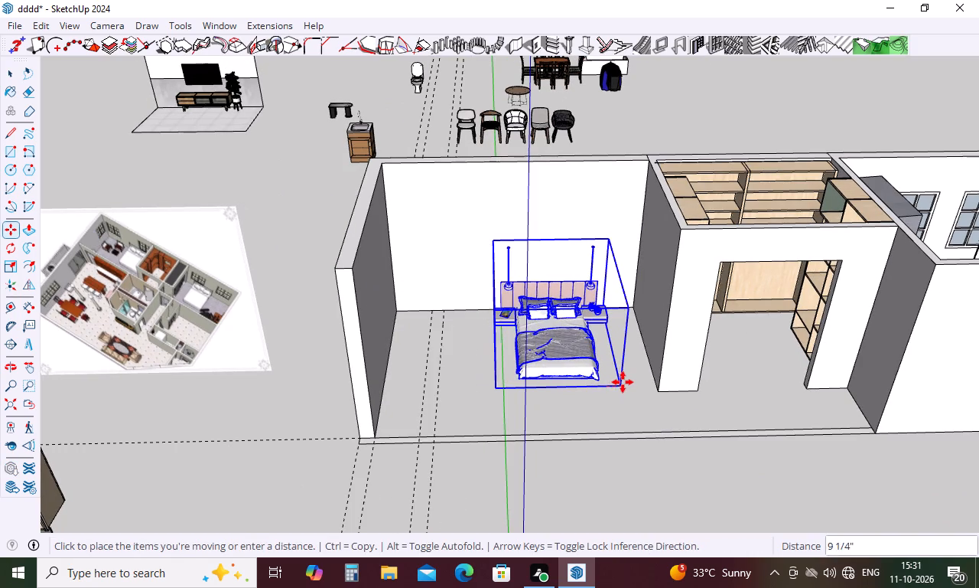
click(627, 382)
key(space)
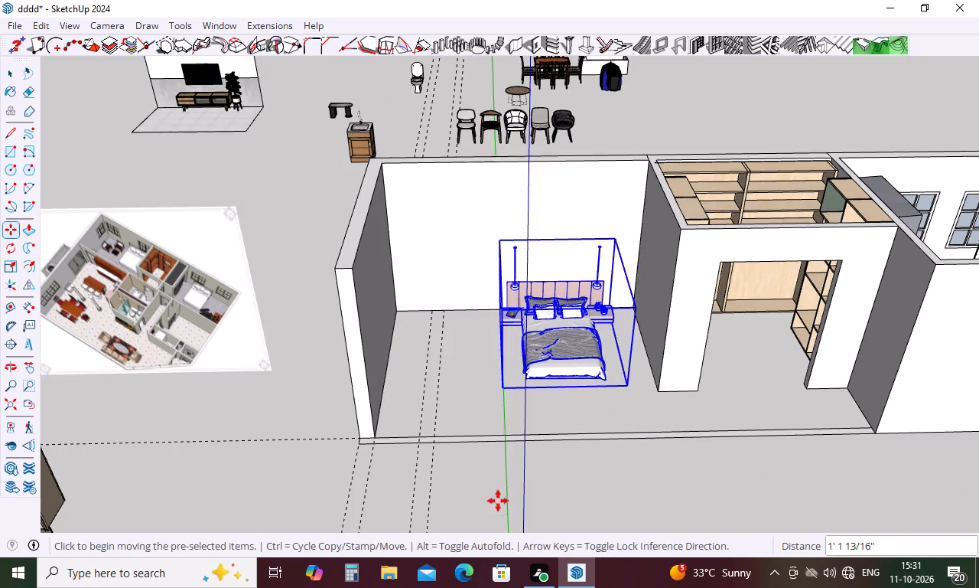
click(497, 498)
Move the round table from the loose furniture behind the building onto the open bedroom floor beside the bed, about 45' 7 1/2" away.
scroll(476, 387, down, 4)
middle_drag(476, 387, 473, 395)
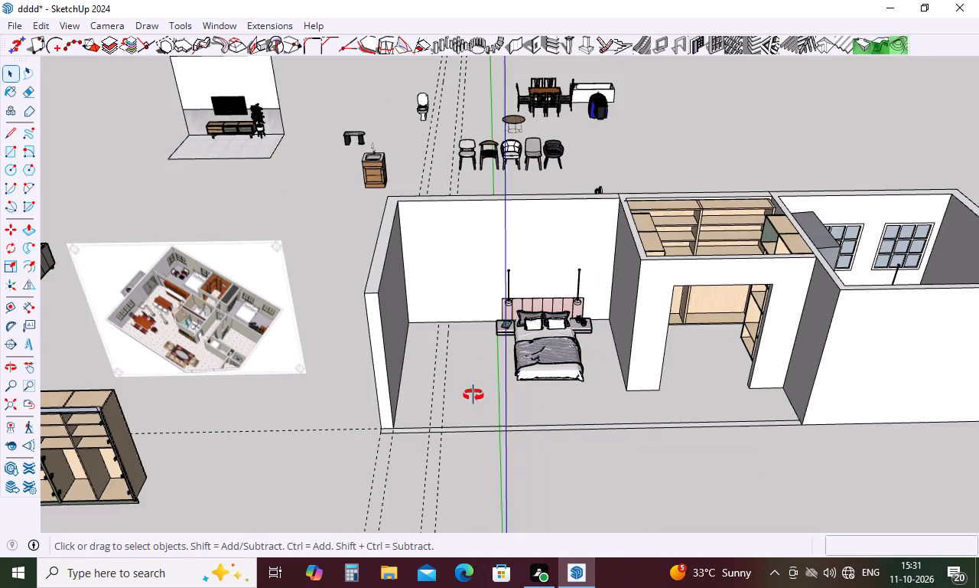
middle_drag(473, 395, 457, 456)
scroll(455, 438, down, 1)
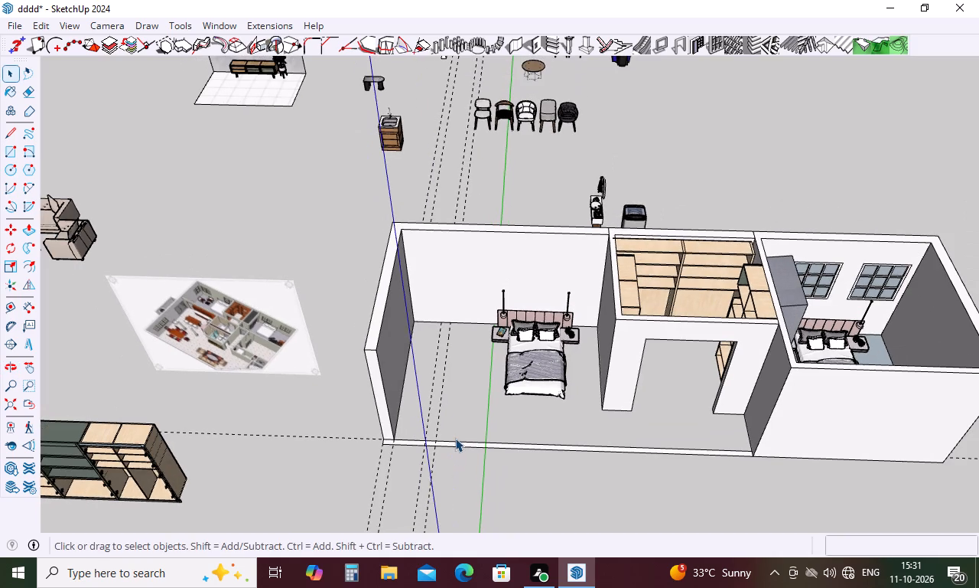
scroll(455, 438, down, 2)
click(529, 107)
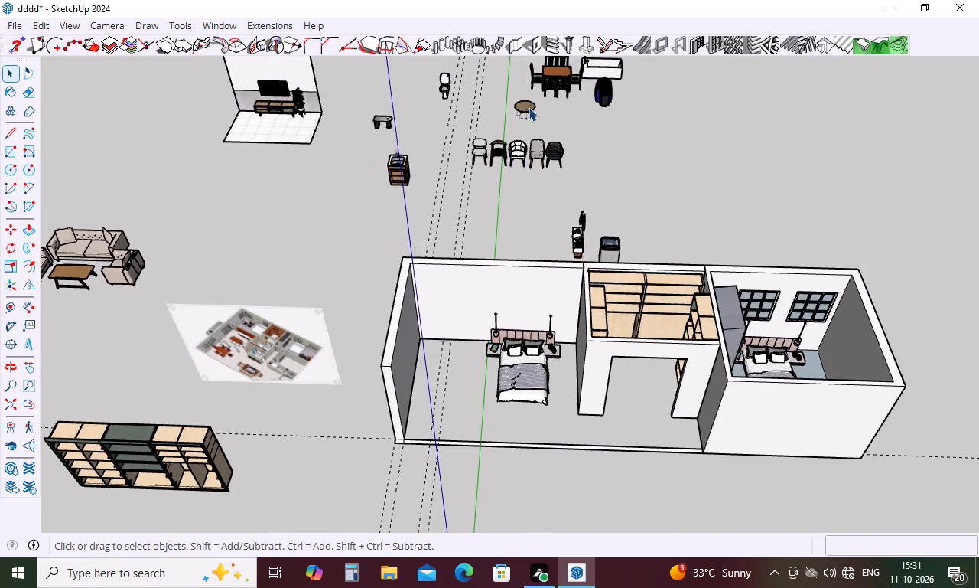
key(m)
click(525, 110)
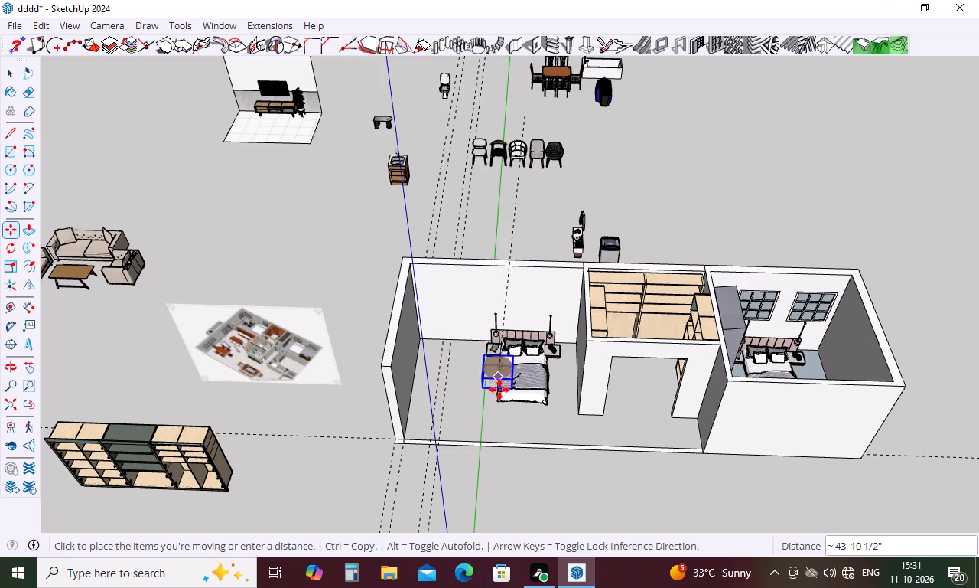
middle_drag(491, 387, 459, 225)
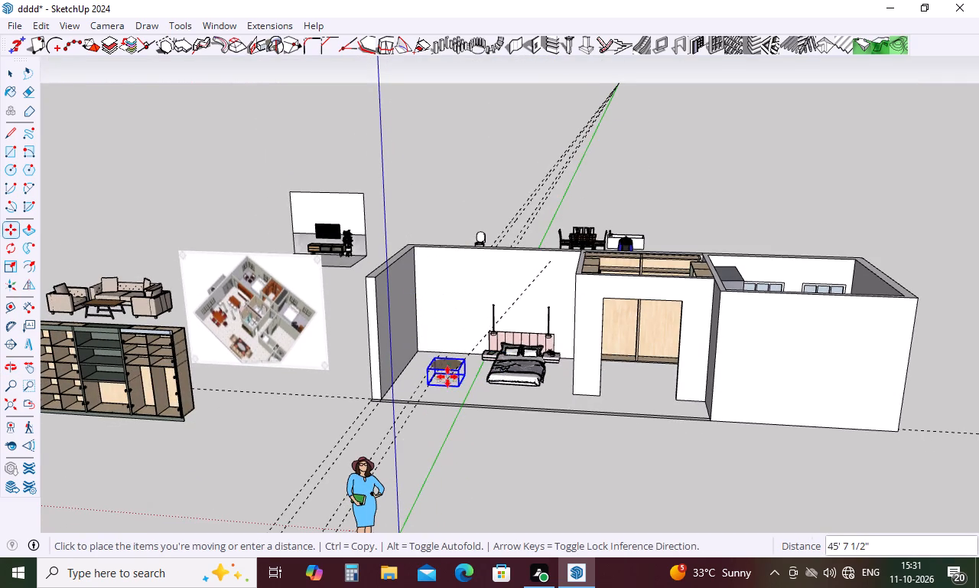
click(447, 372)
Reposition the round table near the back wall by the nightstand, and shift it about 6' 11 3/4" forward into the bedroom.
scroll(458, 365, up, 7)
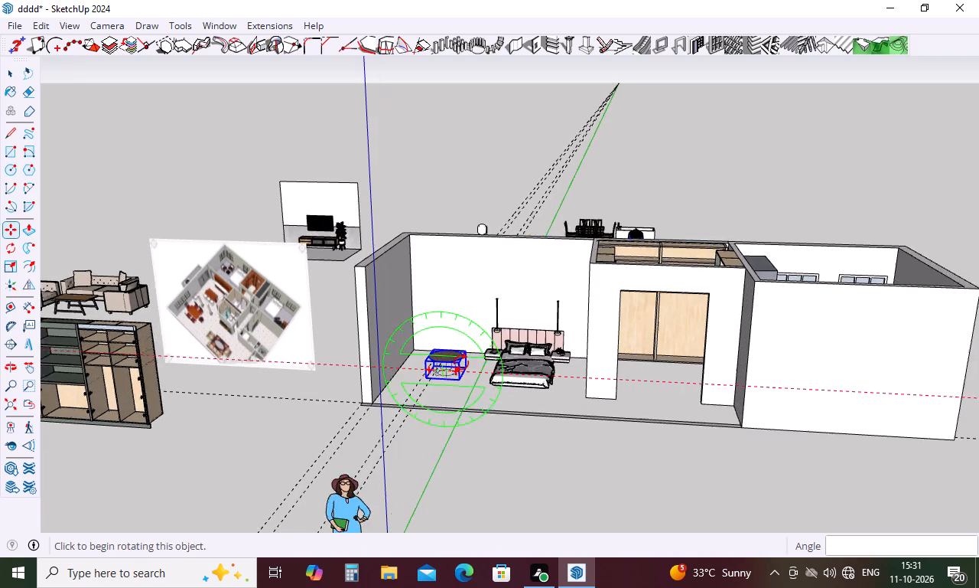
scroll(461, 363, up, 3)
scroll(461, 382, up, 20)
scroll(461, 382, up, 8)
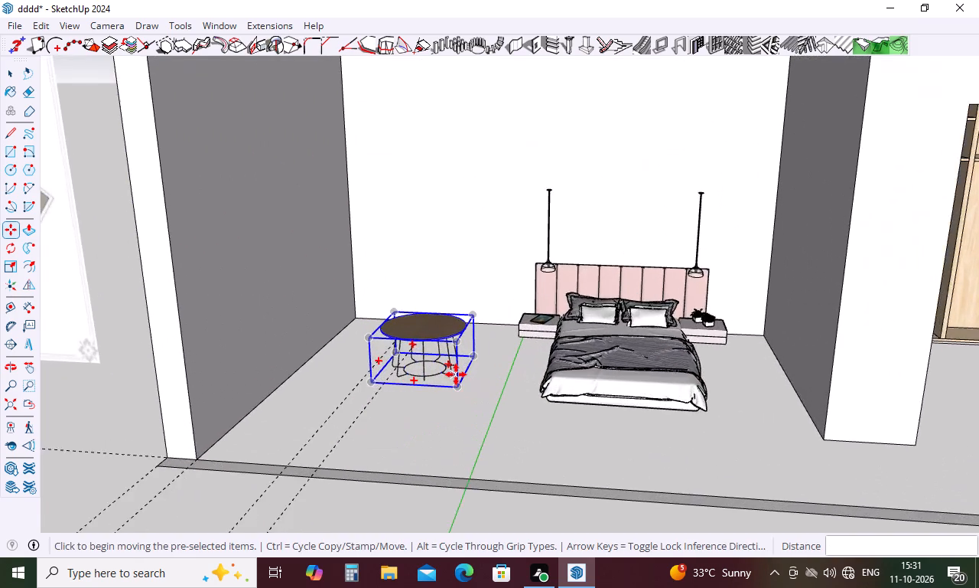
scroll(456, 374, up, 5)
click(457, 394)
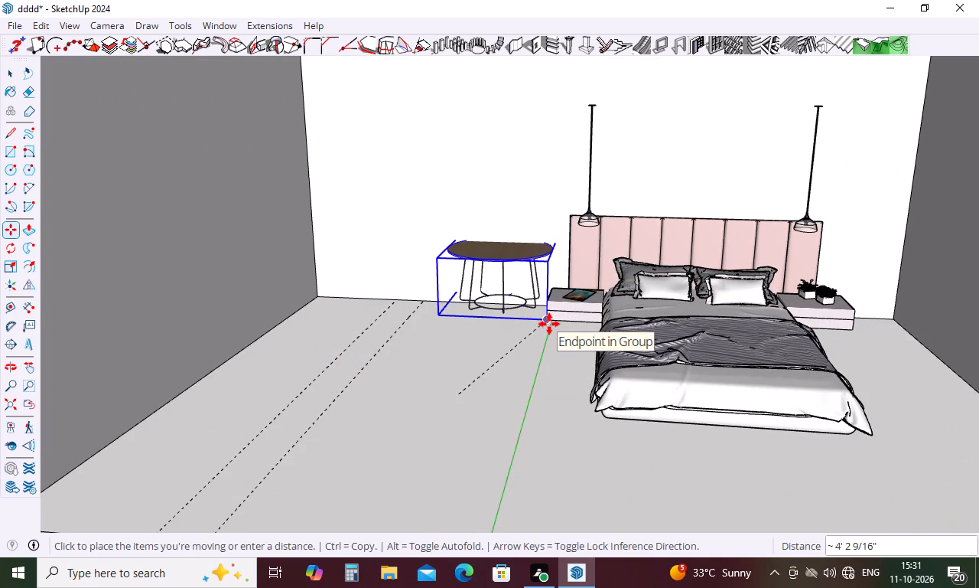
click(549, 324)
click(444, 315)
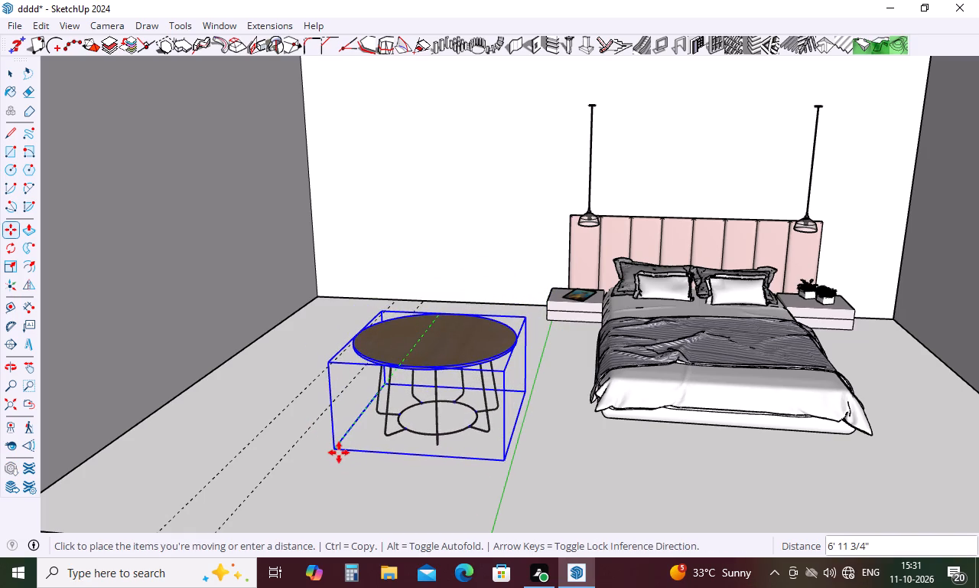
click(339, 452)
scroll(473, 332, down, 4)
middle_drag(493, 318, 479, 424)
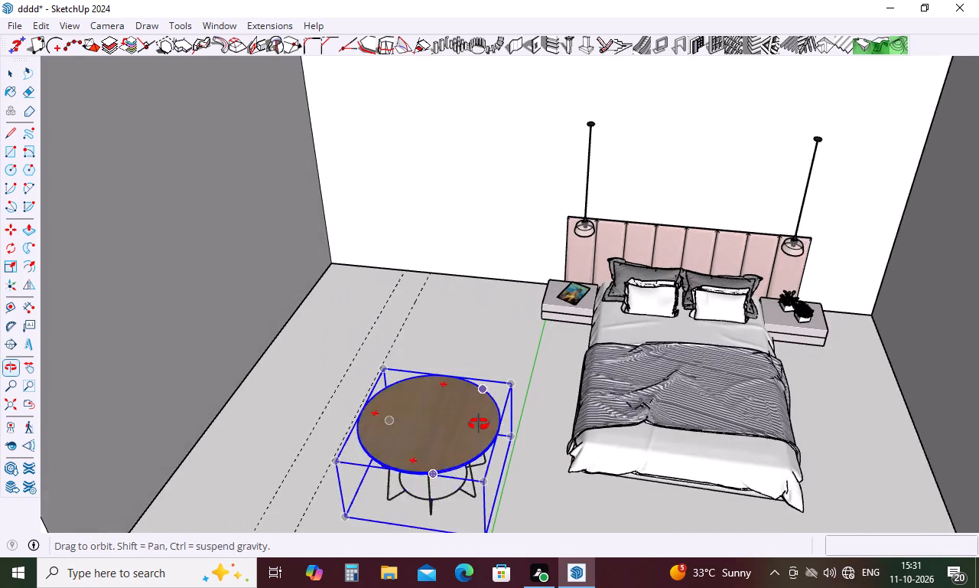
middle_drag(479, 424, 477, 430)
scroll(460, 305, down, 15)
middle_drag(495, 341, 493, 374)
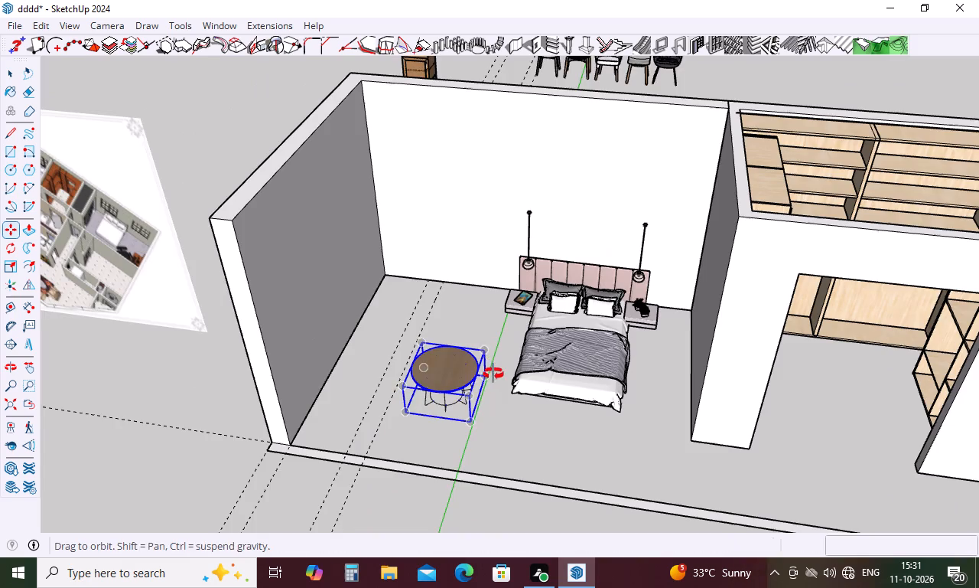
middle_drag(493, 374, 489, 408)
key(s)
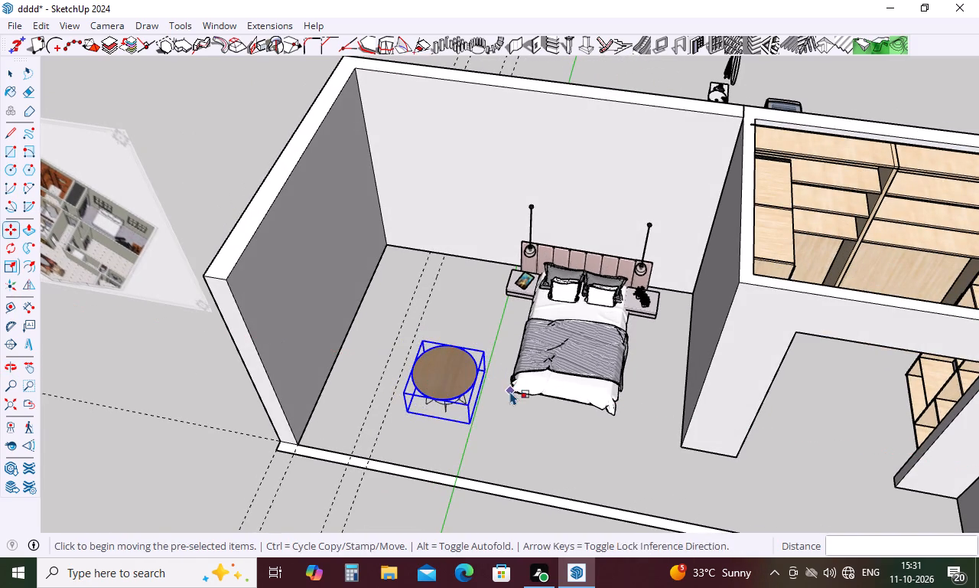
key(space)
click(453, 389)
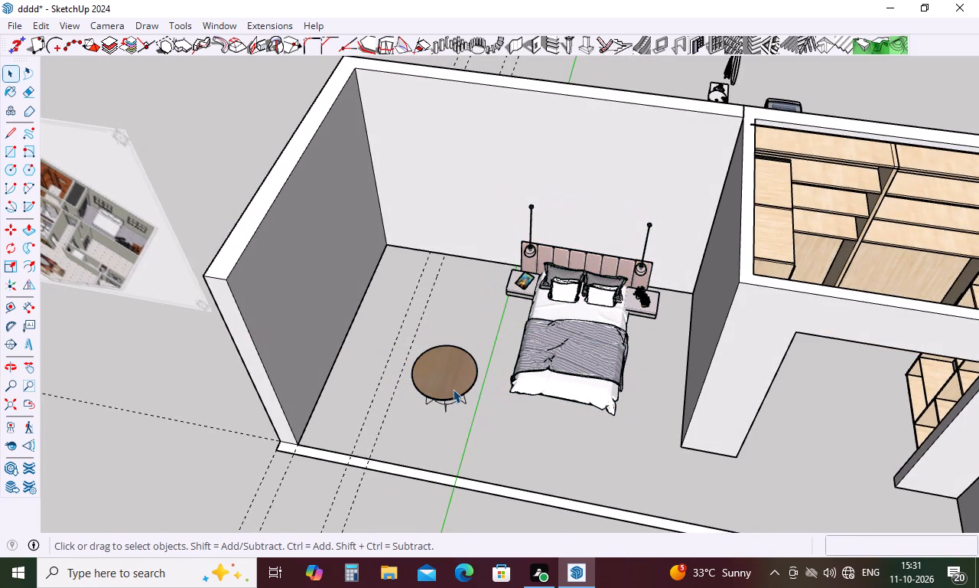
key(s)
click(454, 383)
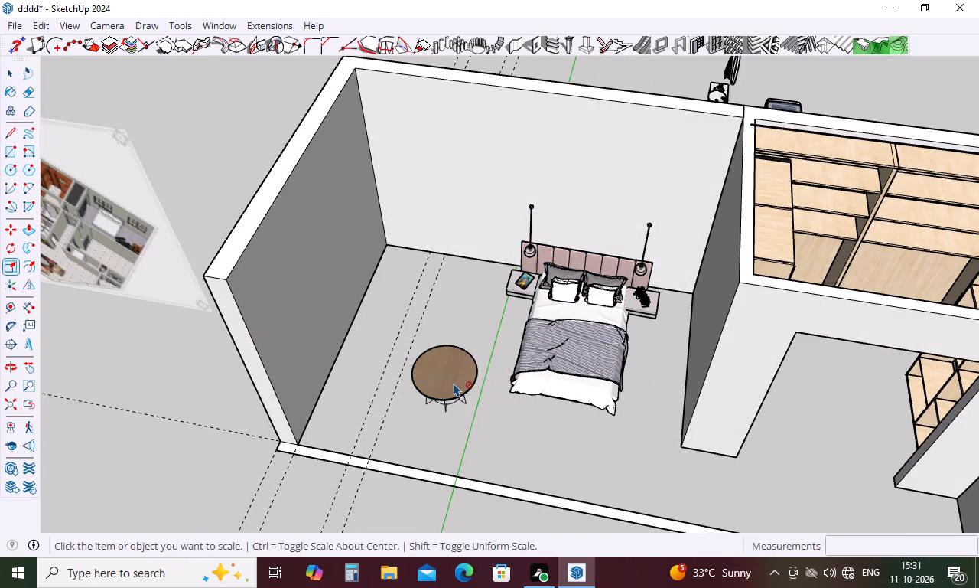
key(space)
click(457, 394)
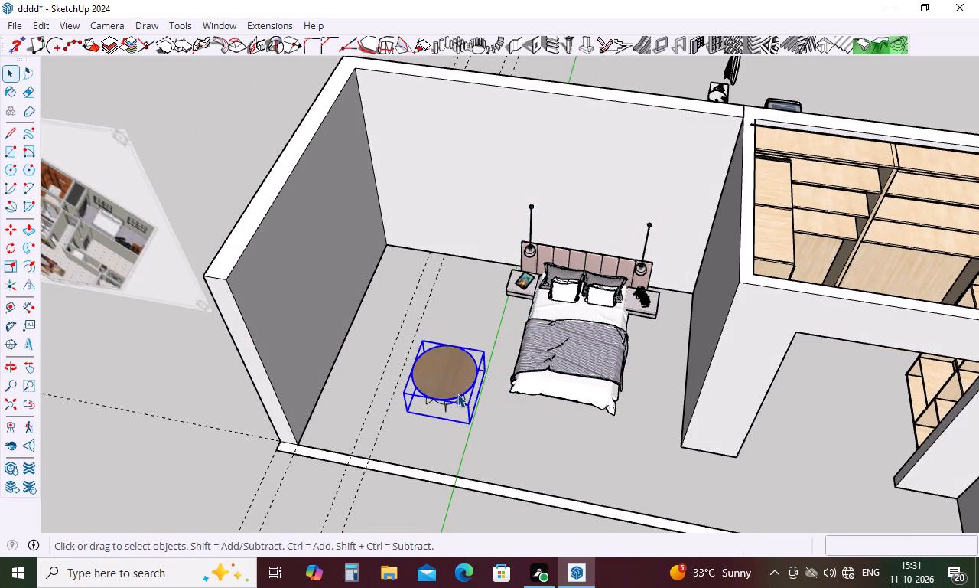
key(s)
Copy the light-seated chair with wooden legs at the end of the grouped row of five chairs, and leave the group.
scroll(478, 328, down, 14)
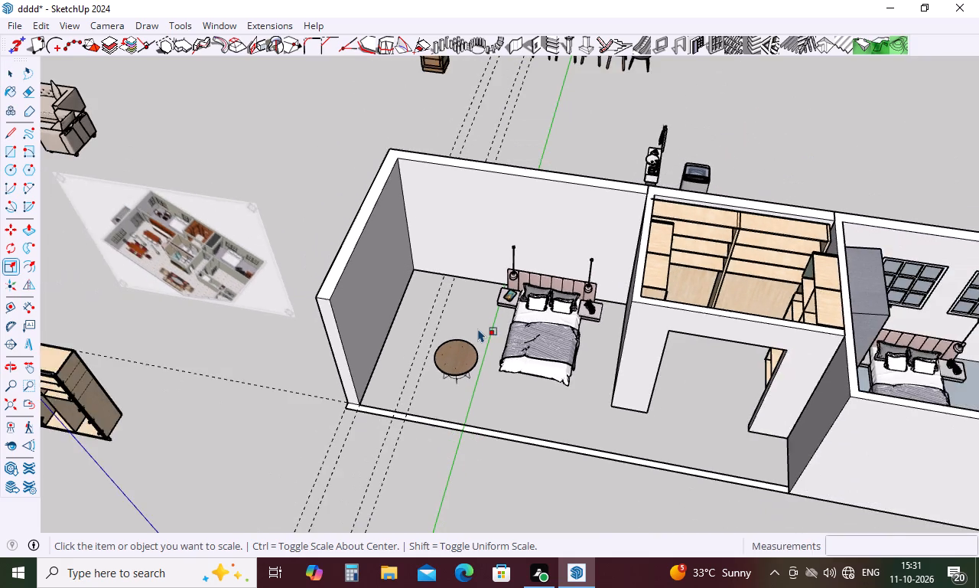
scroll(462, 394, down, 3)
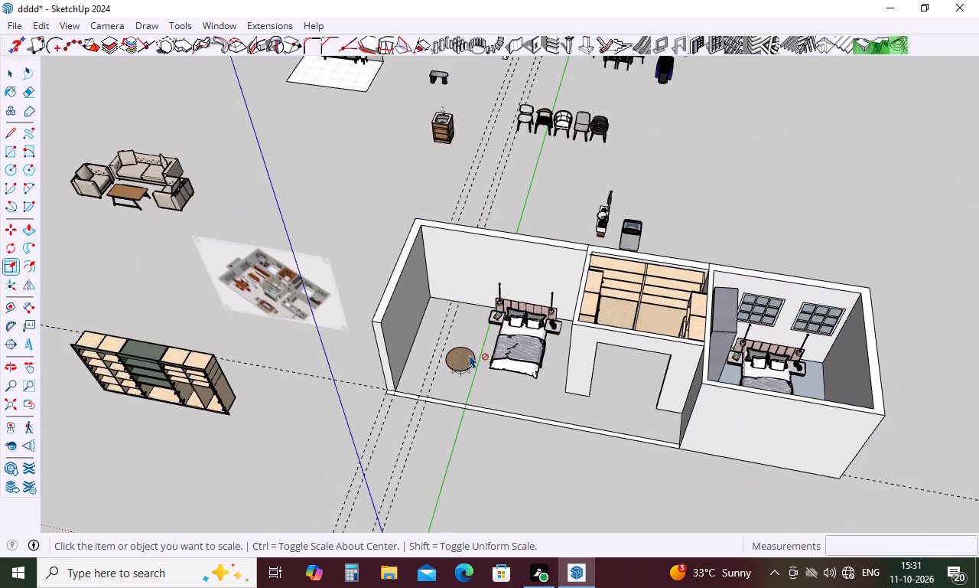
double_click(559, 115)
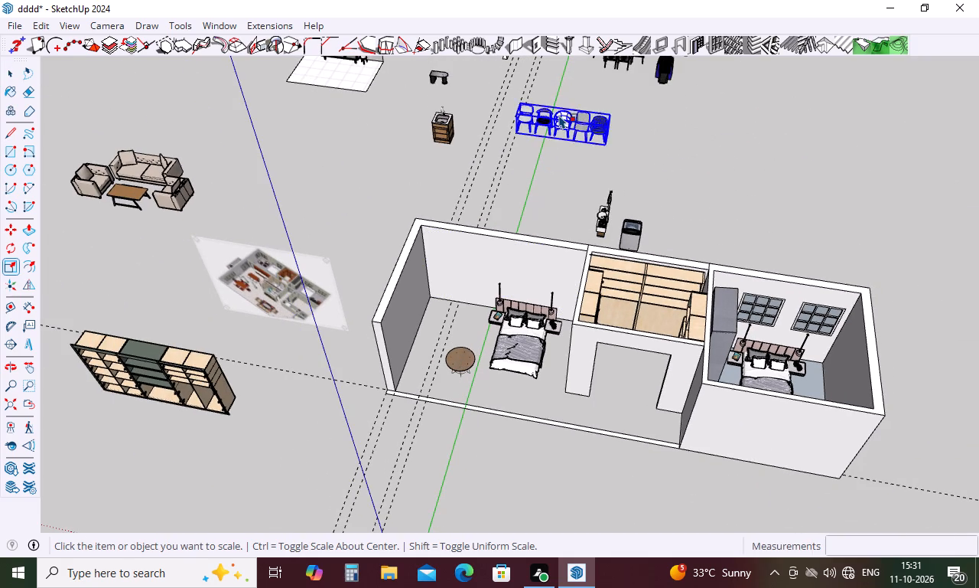
scroll(575, 106, up, 17)
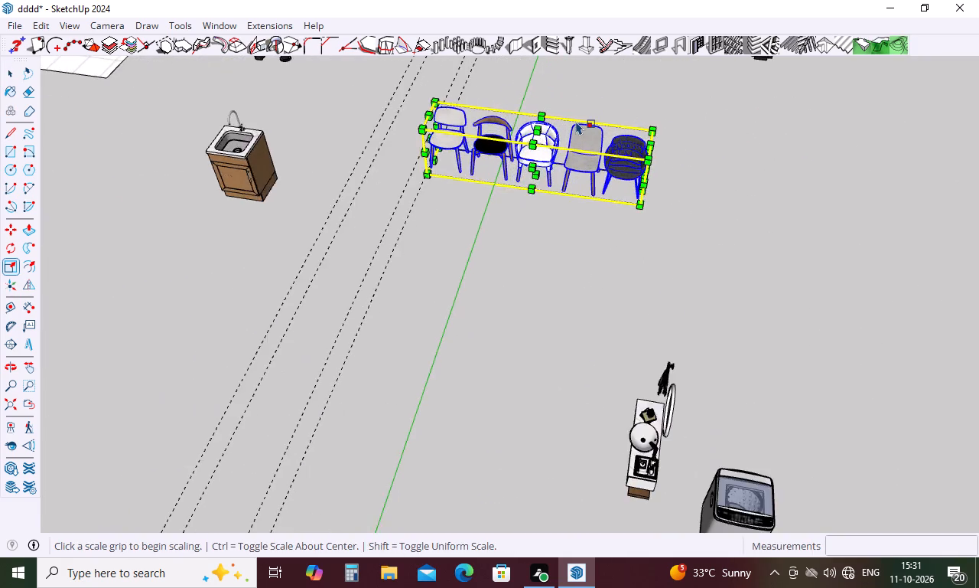
scroll(576, 121, up, 9)
double_click(576, 149)
key(space)
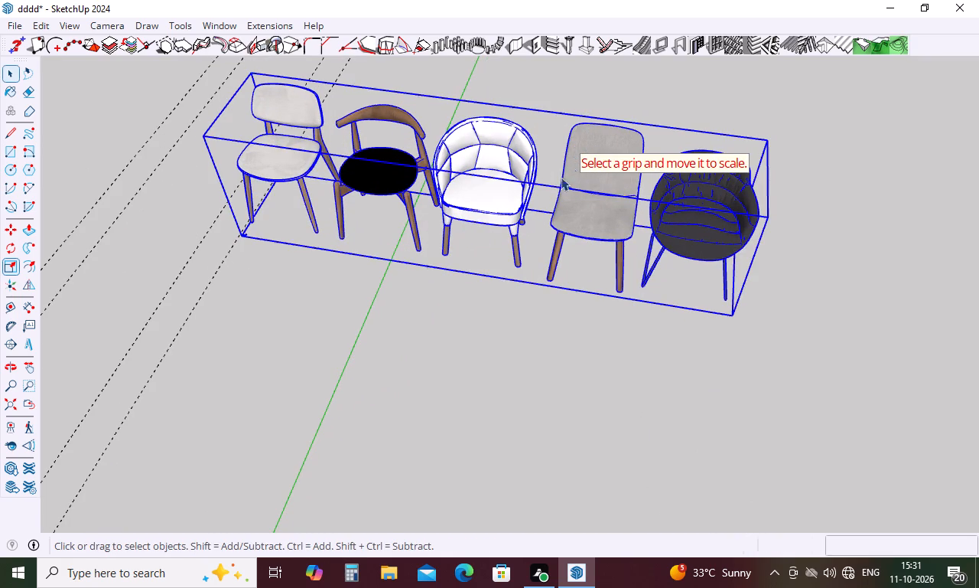
double_click(584, 203)
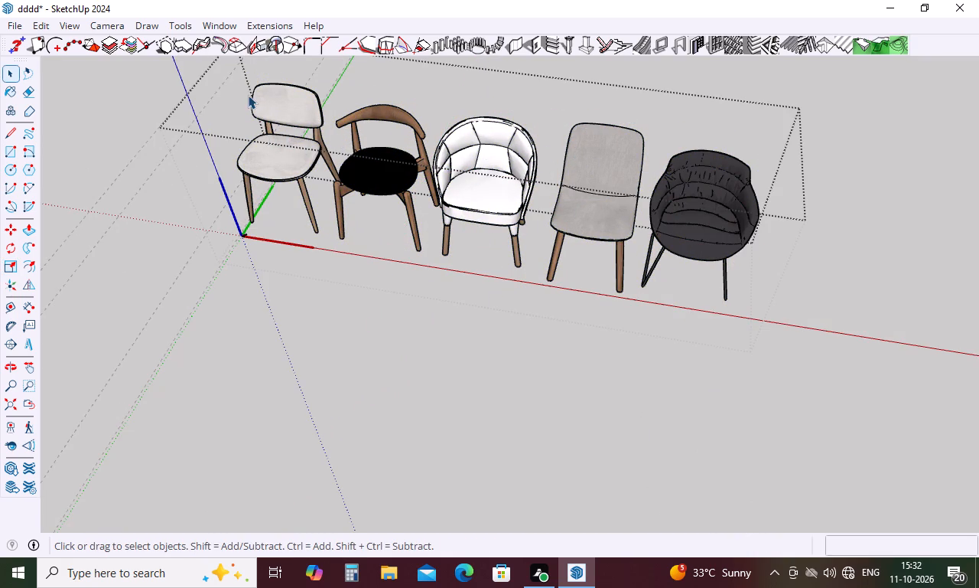
drag(248, 94, 306, 207)
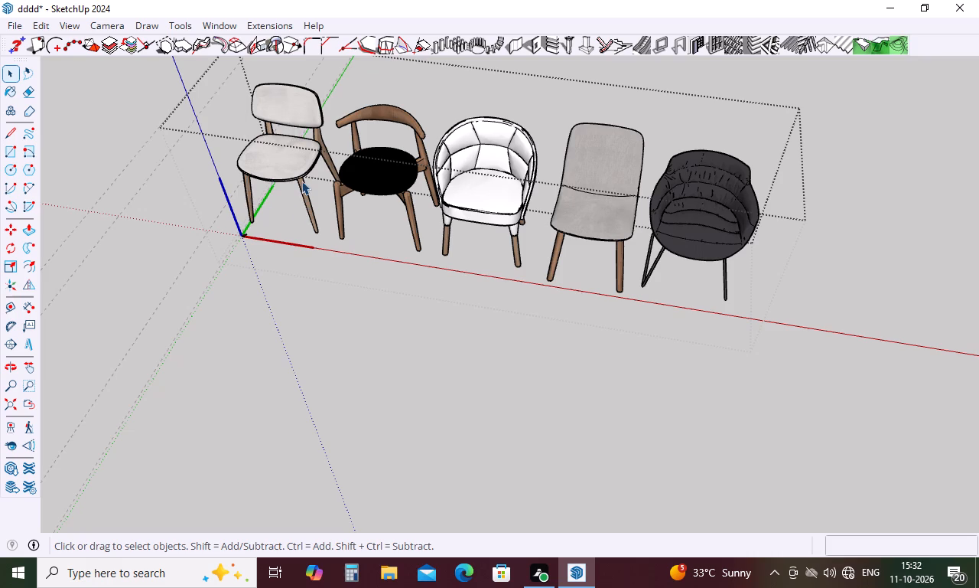
click(301, 181)
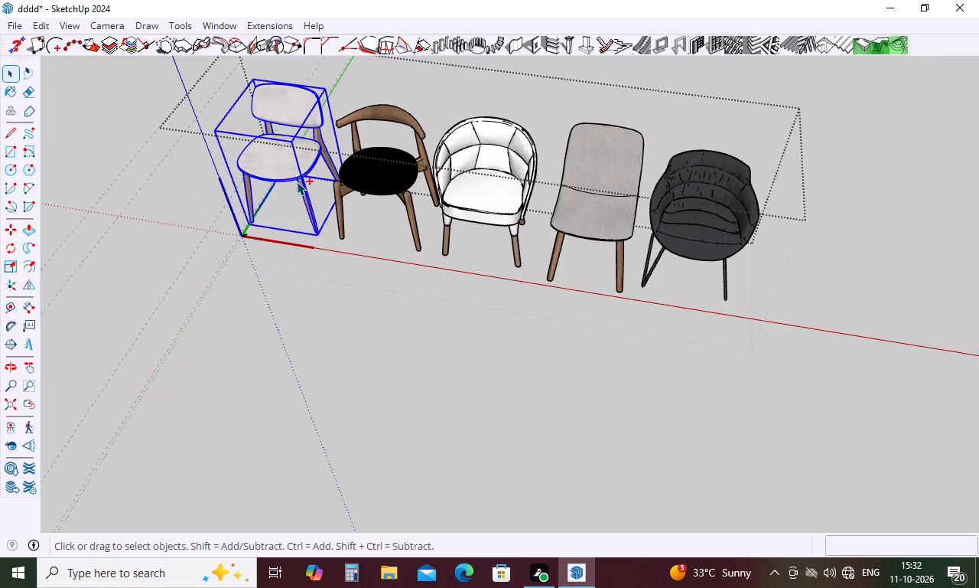
key(ctrl+c)
key(space)
click(330, 301)
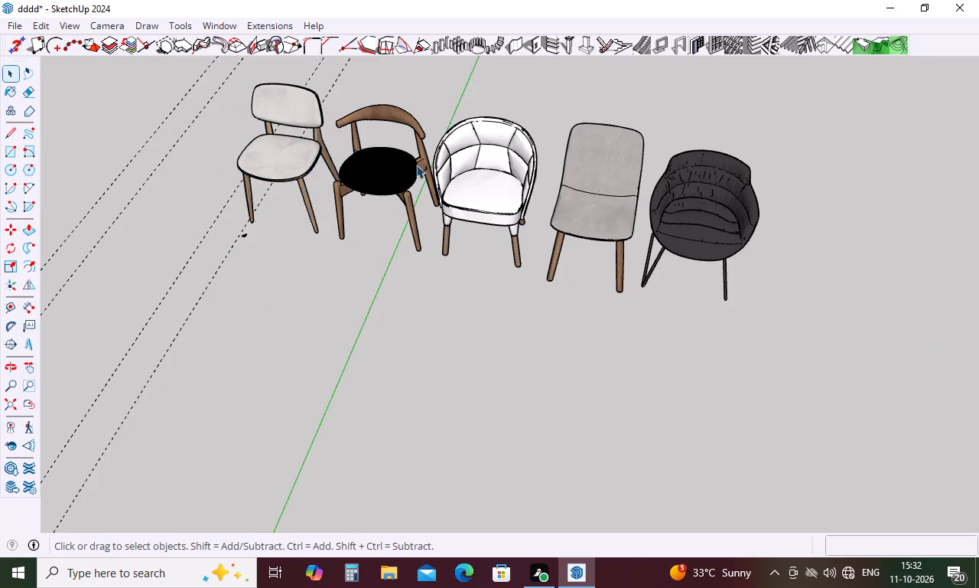
Paste the copied chair on the bedroom floor between the round table and the side wall.
scroll(422, 160, down, 10)
scroll(422, 160, down, 20)
scroll(422, 160, down, 1)
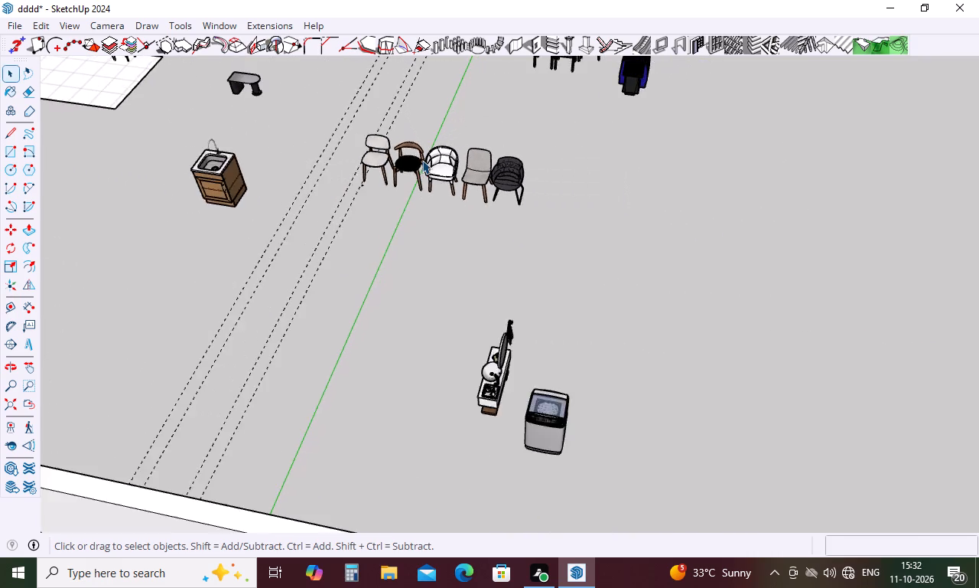
scroll(422, 160, down, 1)
scroll(422, 160, up, 1)
scroll(422, 160, down, 14)
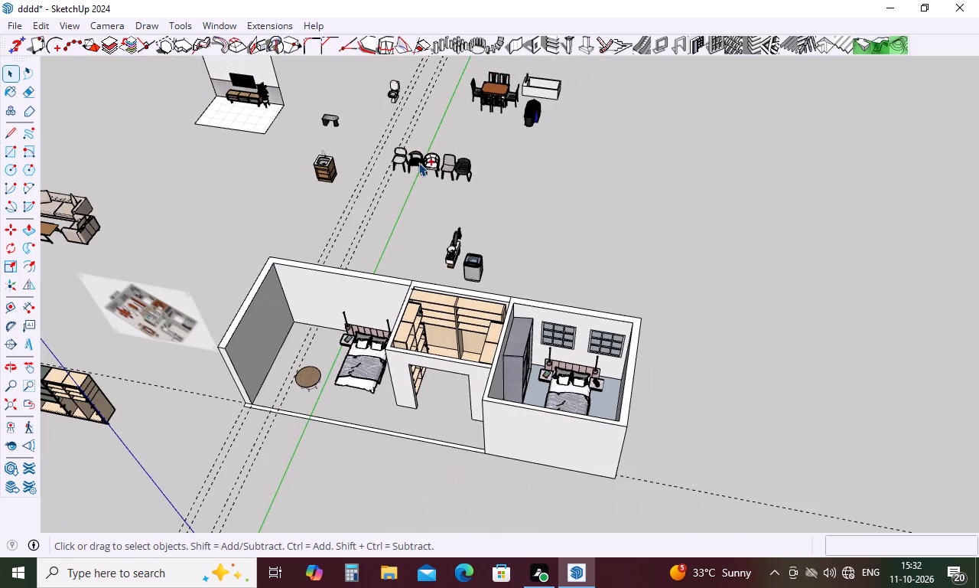
key(ctrl+v)
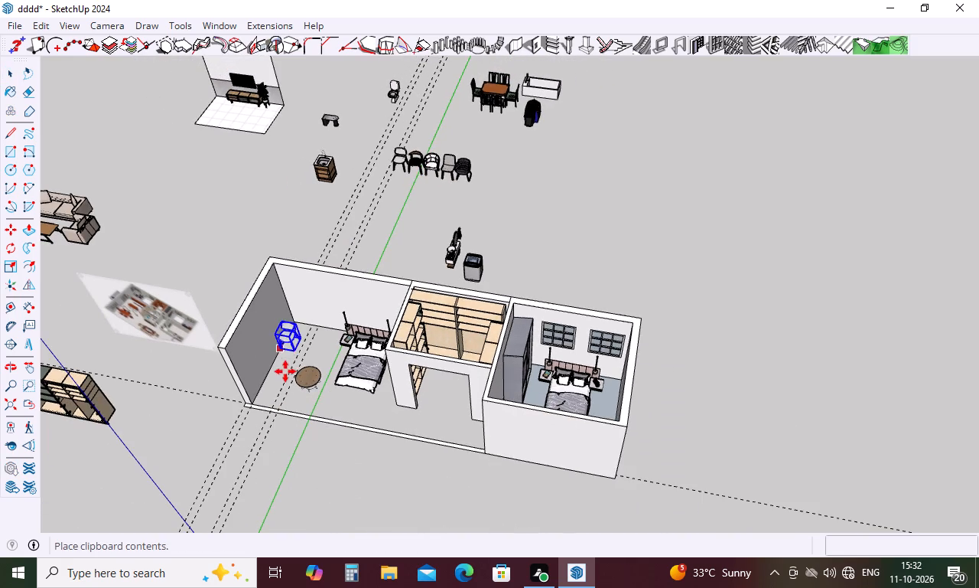
scroll(285, 368, up, 18)
scroll(285, 368, up, 5)
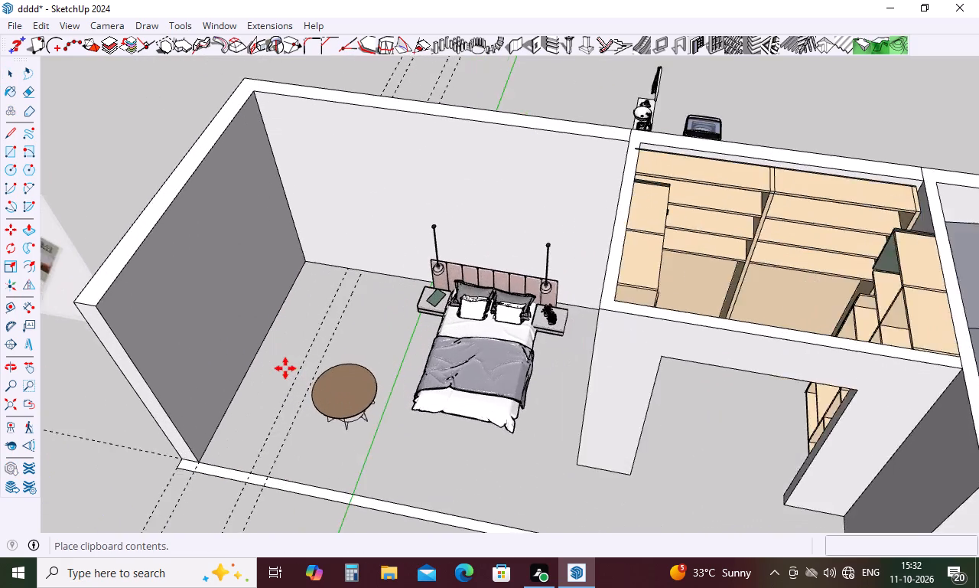
scroll(285, 368, up, 6)
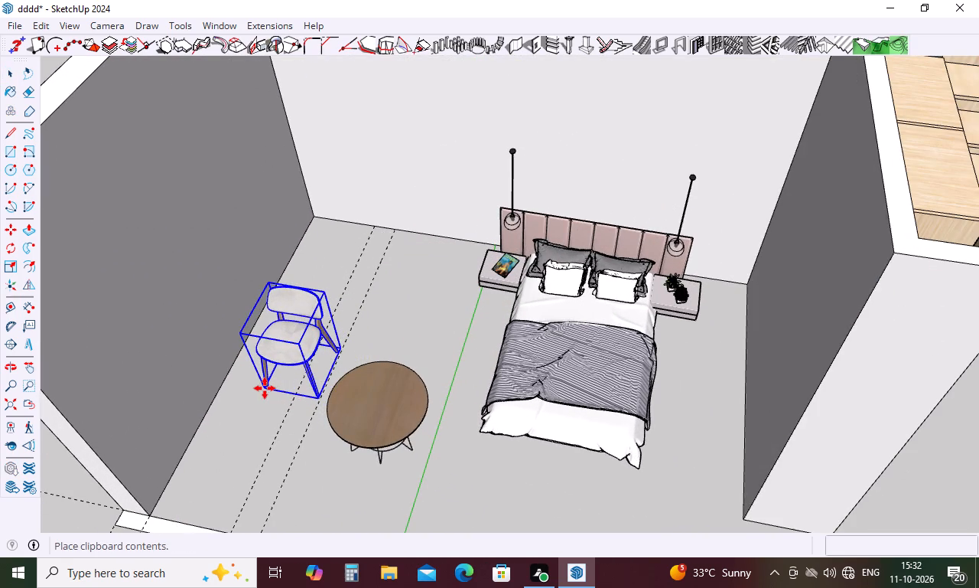
click(265, 388)
Rotate the pasted chair about 92.1° around its front leg corner so that it faces the round table.
key(q)
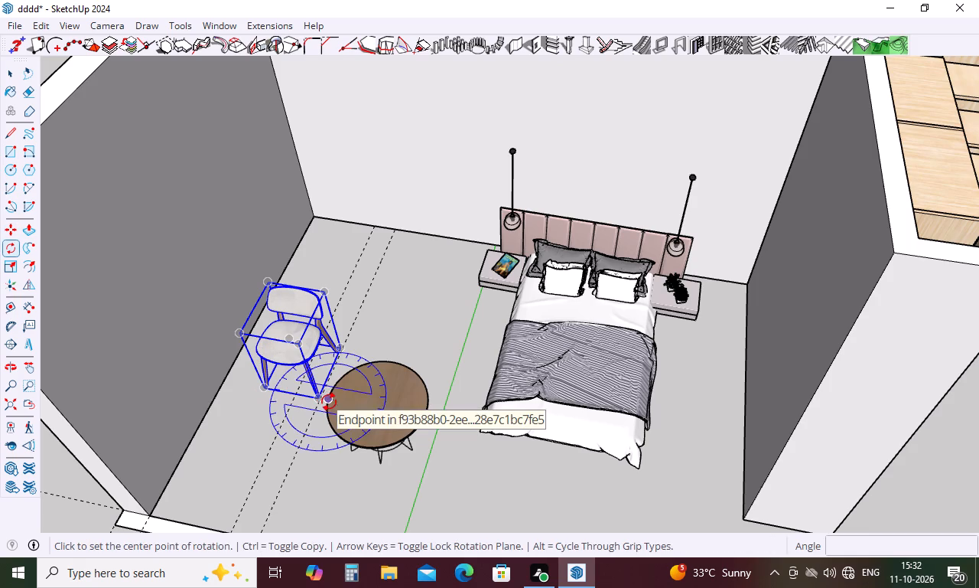
click(314, 402)
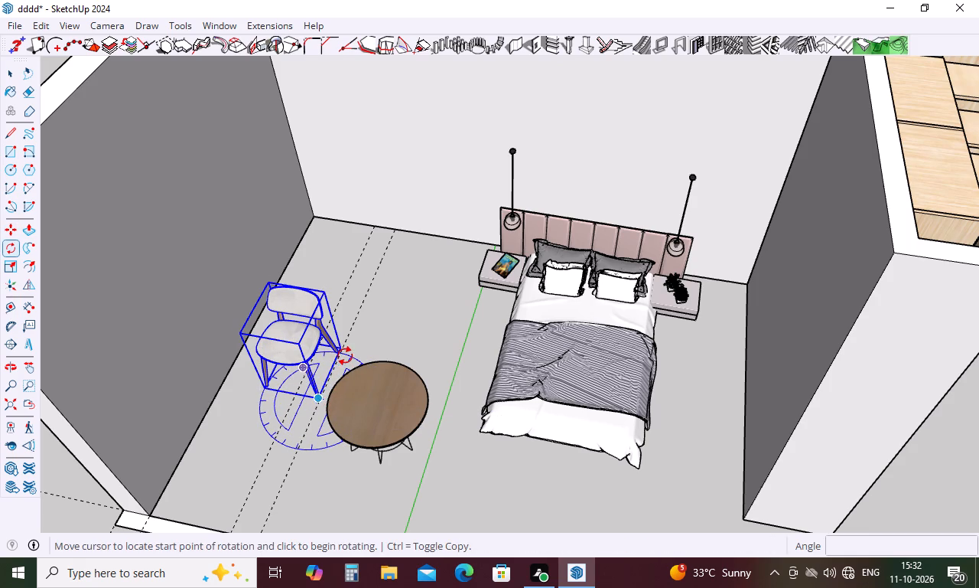
click(345, 354)
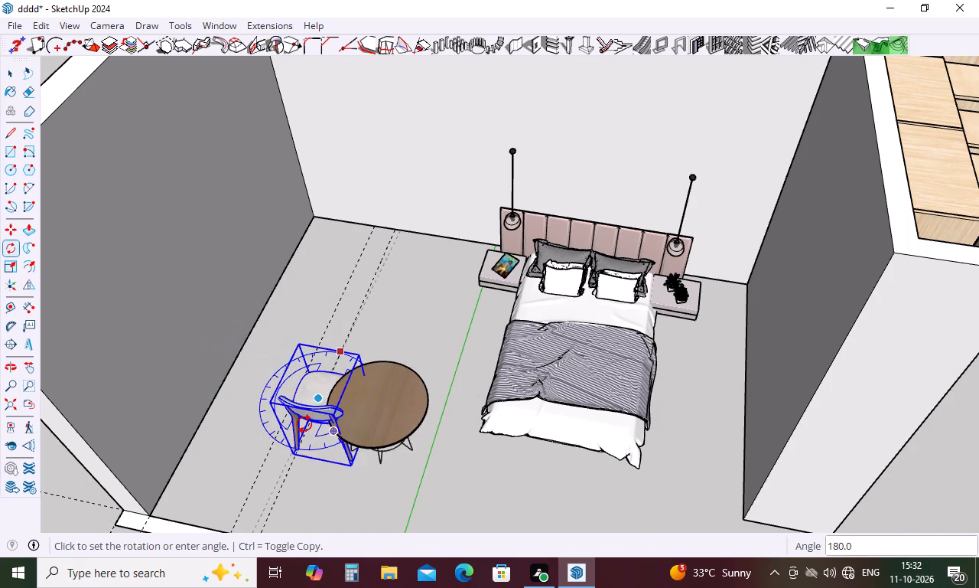
click(272, 395)
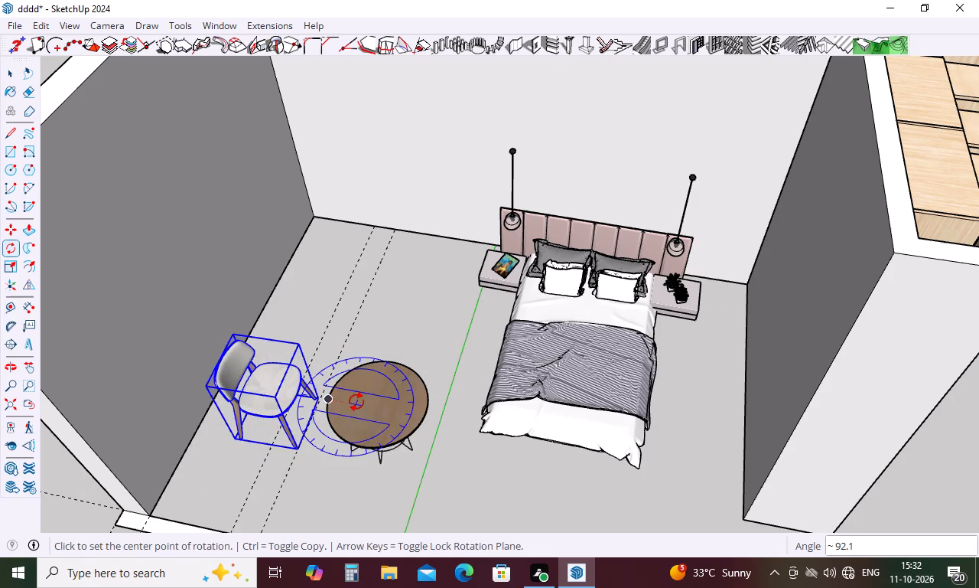
key(space)
Copy the chair about 2' 8" along the green axis toward the bedroom's back wall.
key(m)
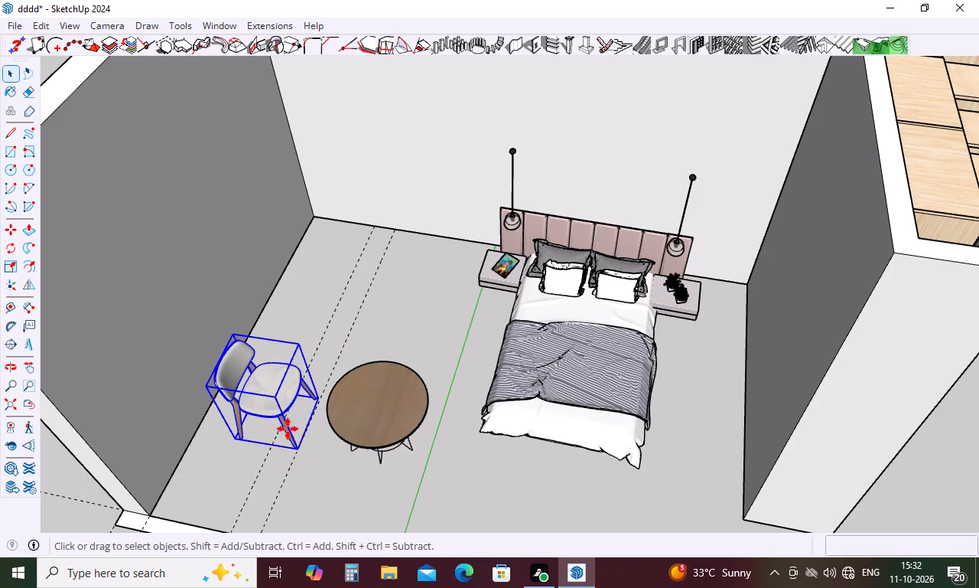
click(288, 441)
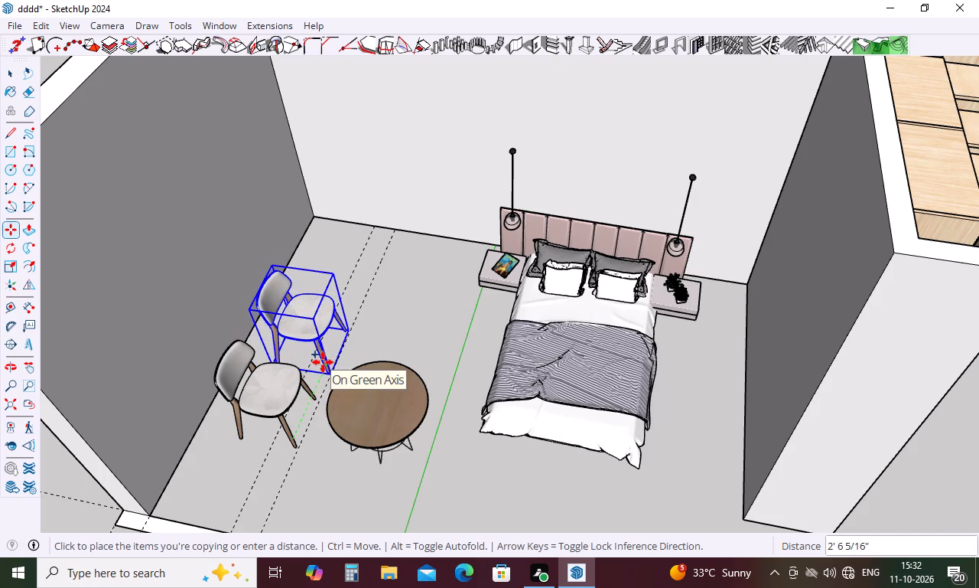
click(330, 361)
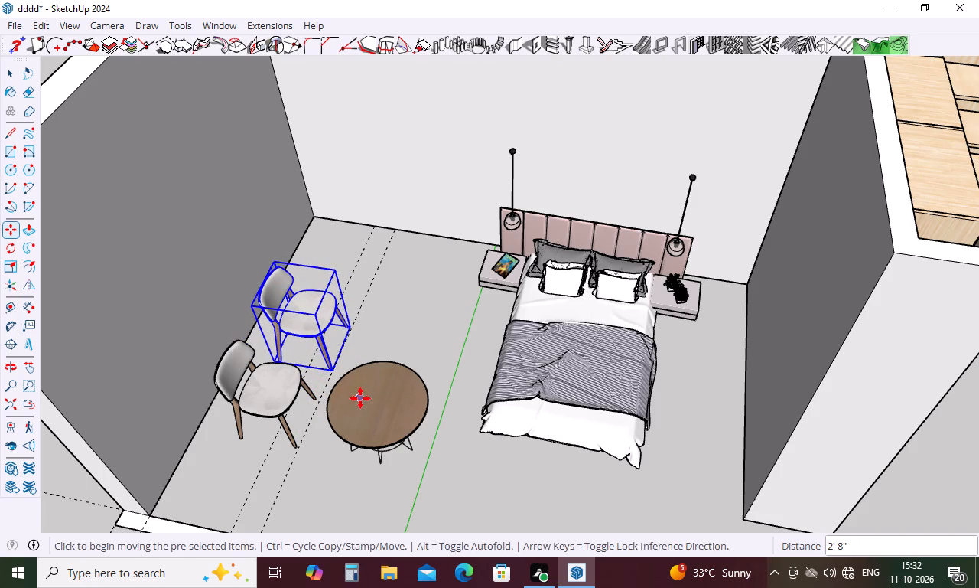
Rotate the copied chair about 49.6° so that it turns toward the round table.
key(q)
click(331, 371)
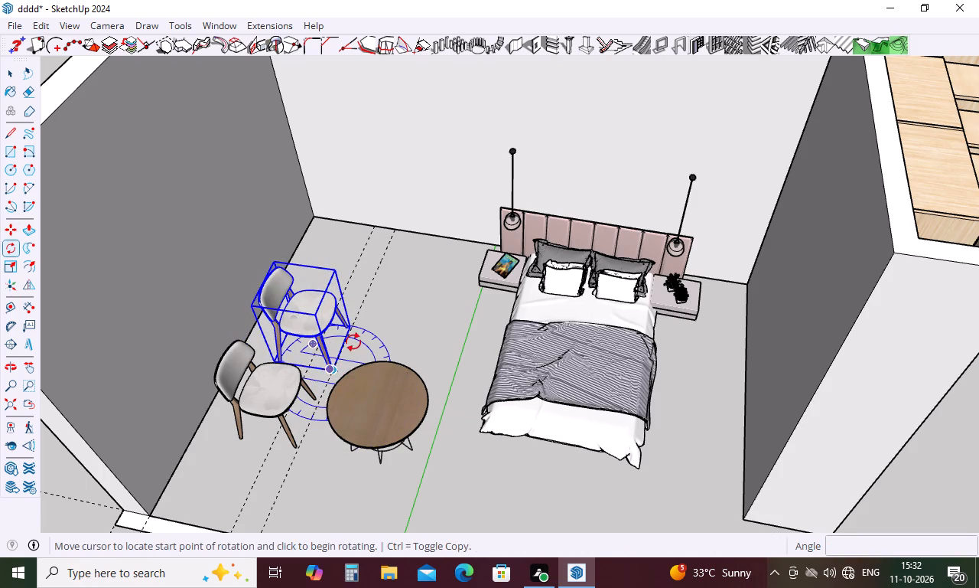
click(359, 327)
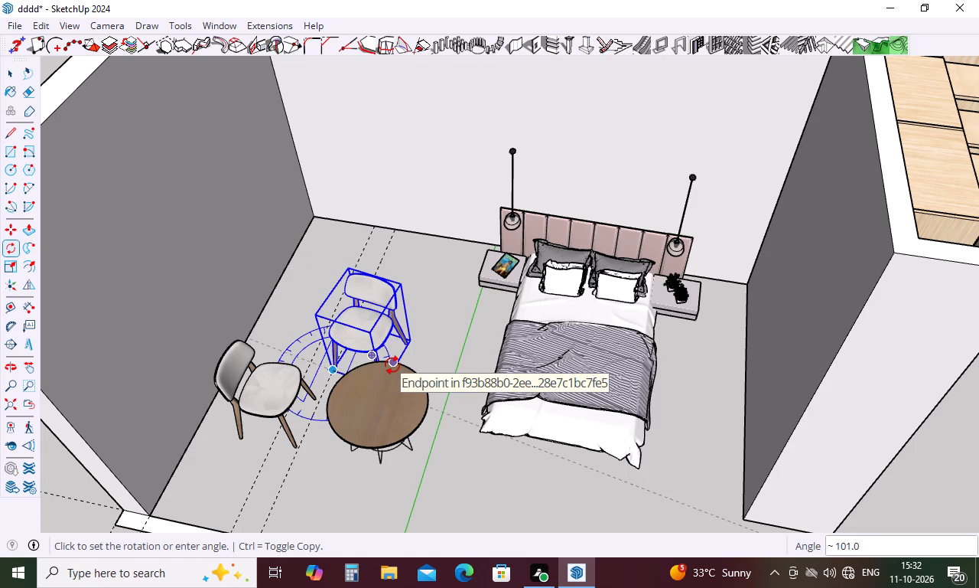
click(407, 340)
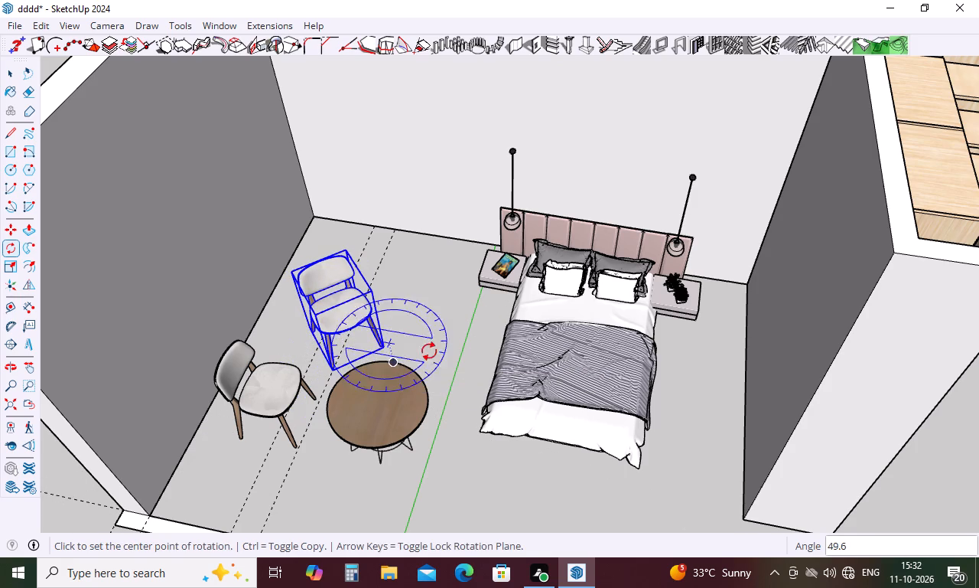
key(space)
Move the second chair about 3 1/2" closer to the round table and clear the selection.
key(m)
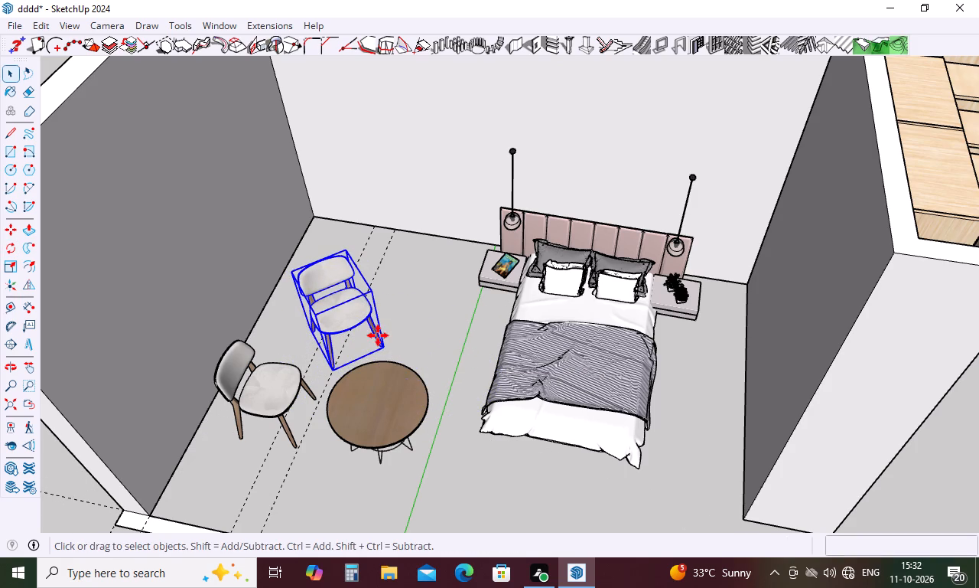
click(362, 356)
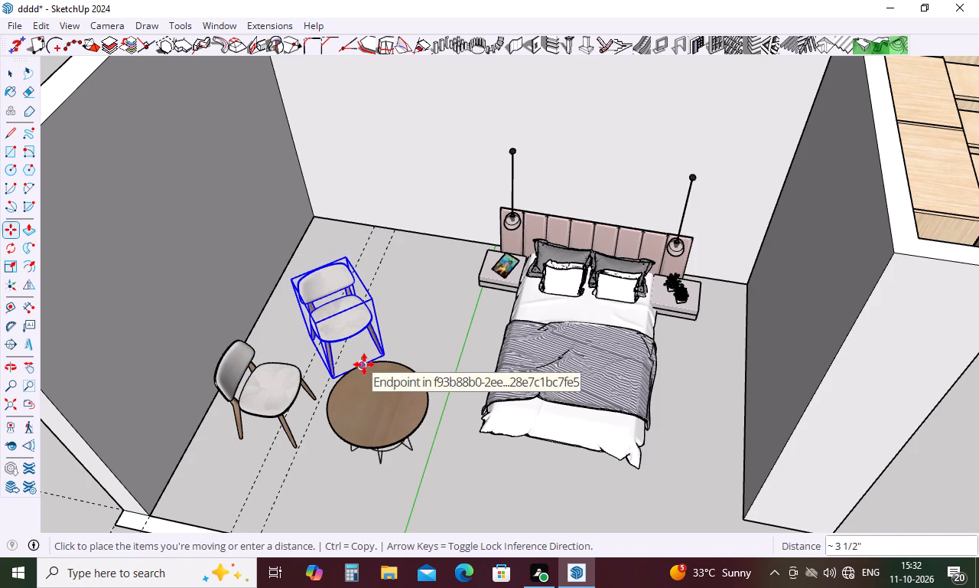
click(364, 364)
middle_drag(384, 423, 376, 295)
key(space)
click(432, 374)
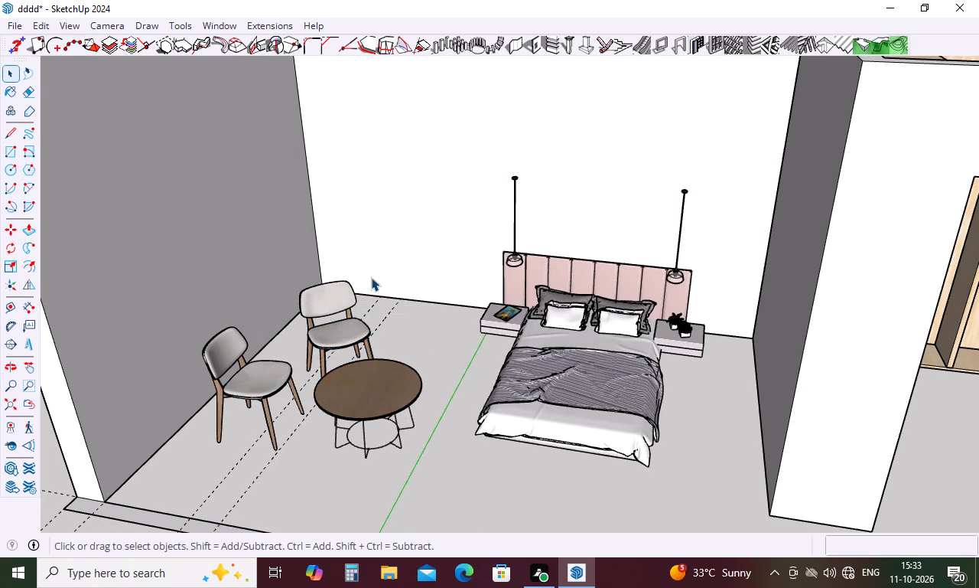
Delete all guides from the model.
scroll(371, 277, down, 20)
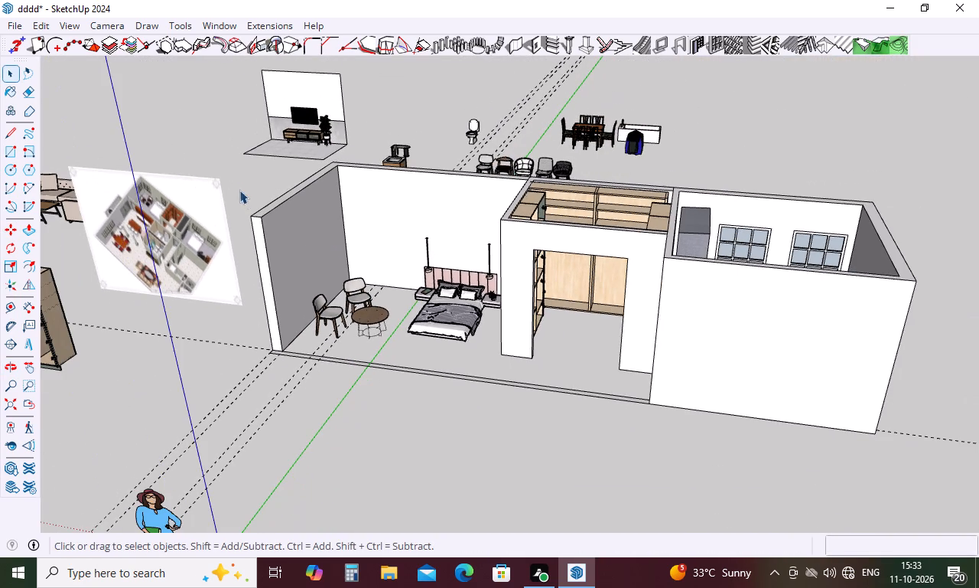
click(45, 27)
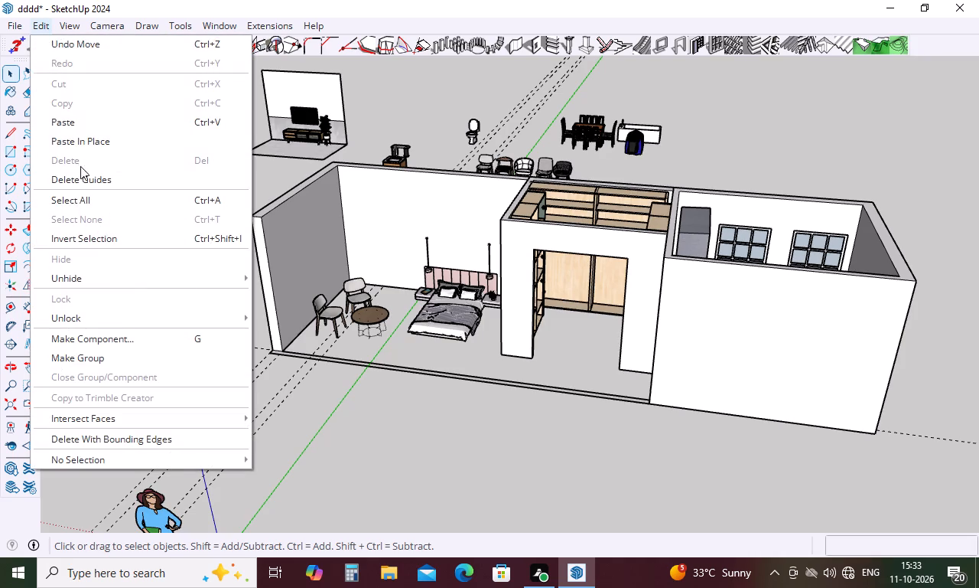
click(83, 181)
Examine the reference floor plan image beside the house and compare it with the furnished bedroom.
middle_drag(468, 259, 465, 412)
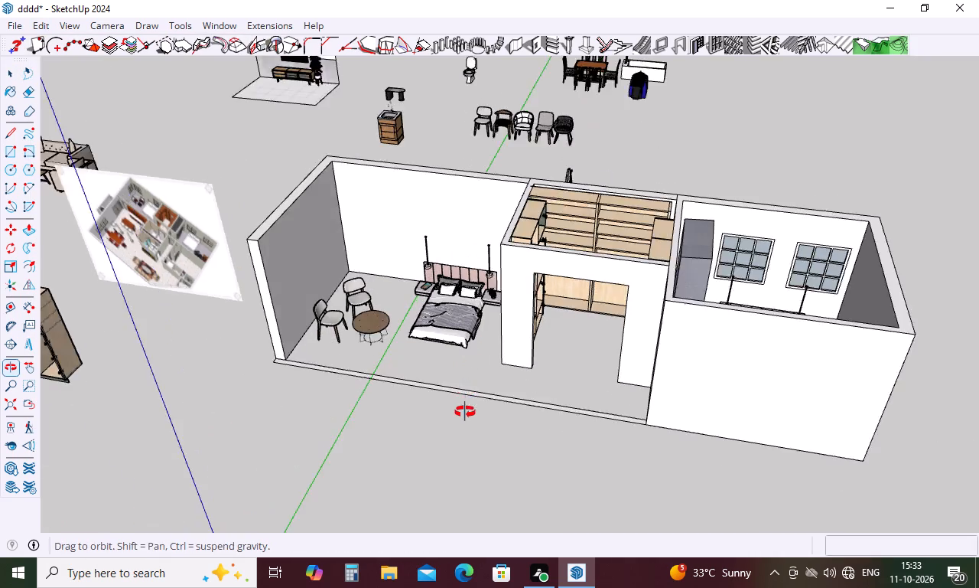
middle_drag(465, 412, 465, 416)
scroll(476, 376, down, 3)
scroll(181, 251, up, 5)
middle_drag(196, 247, 245, 156)
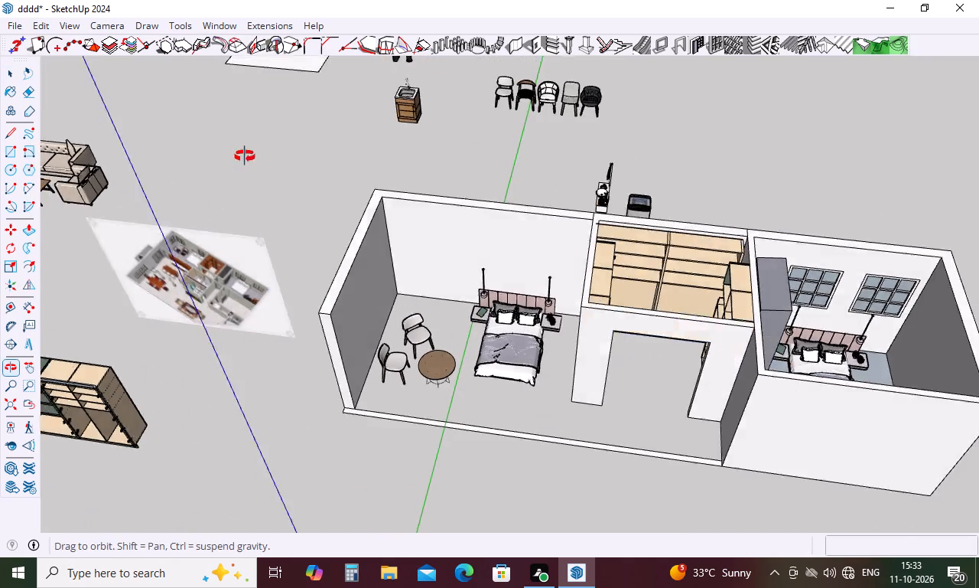
middle_drag(245, 156, 255, 132)
scroll(186, 281, up, 7)
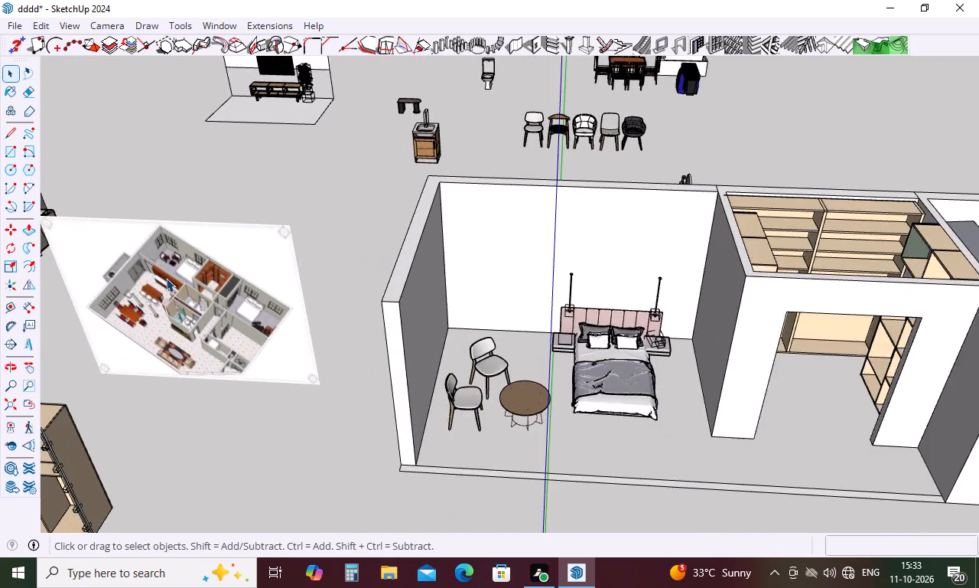
scroll(166, 278, up, 12)
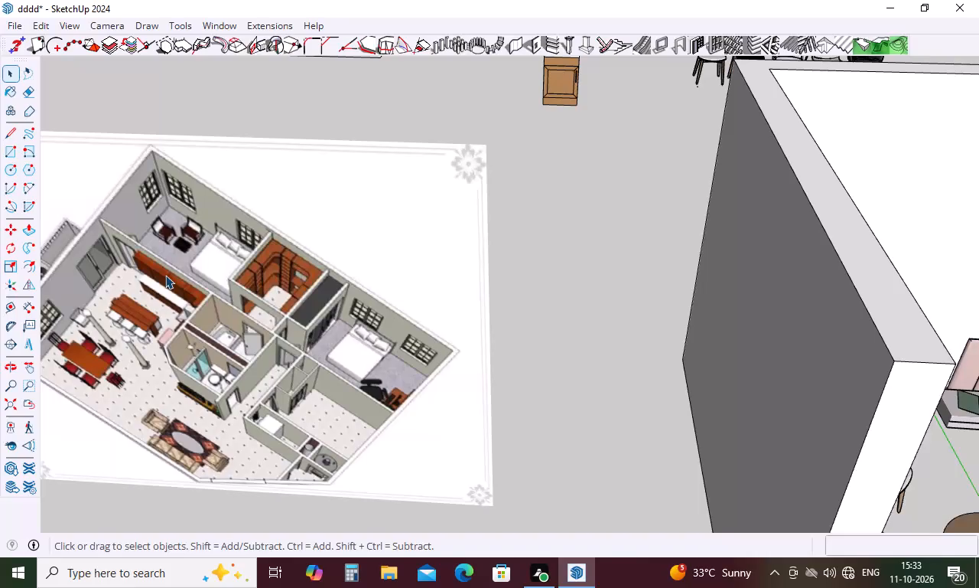
scroll(165, 275, down, 14)
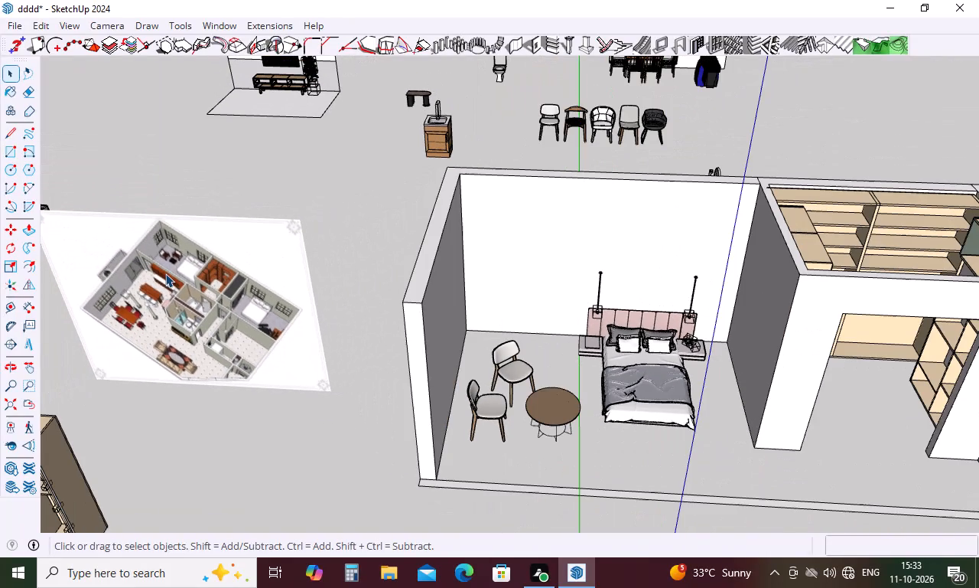
scroll(165, 273, down, 4)
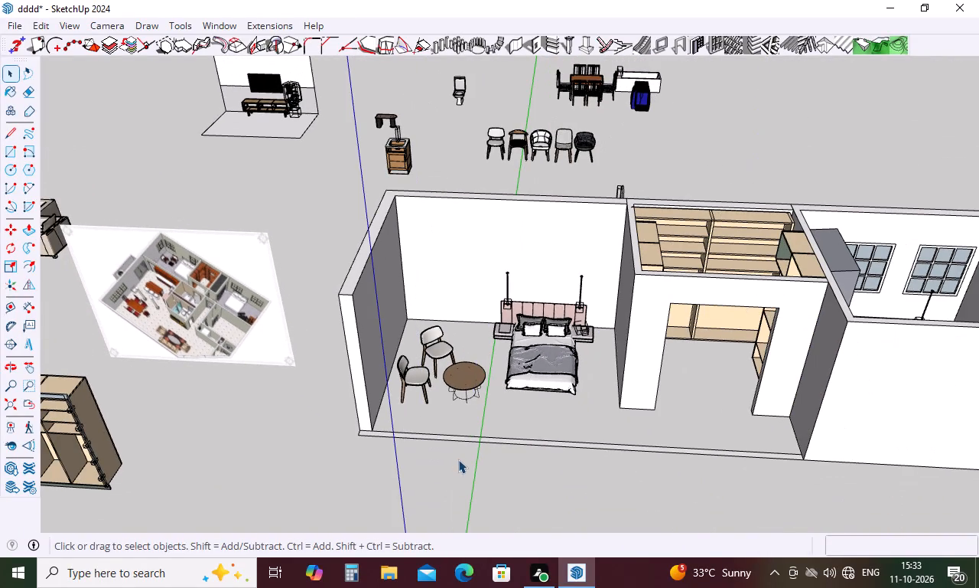
Push/Pull the low wall strip along the bedroom's open front side up 10' to the height of the other walls.
key(p)
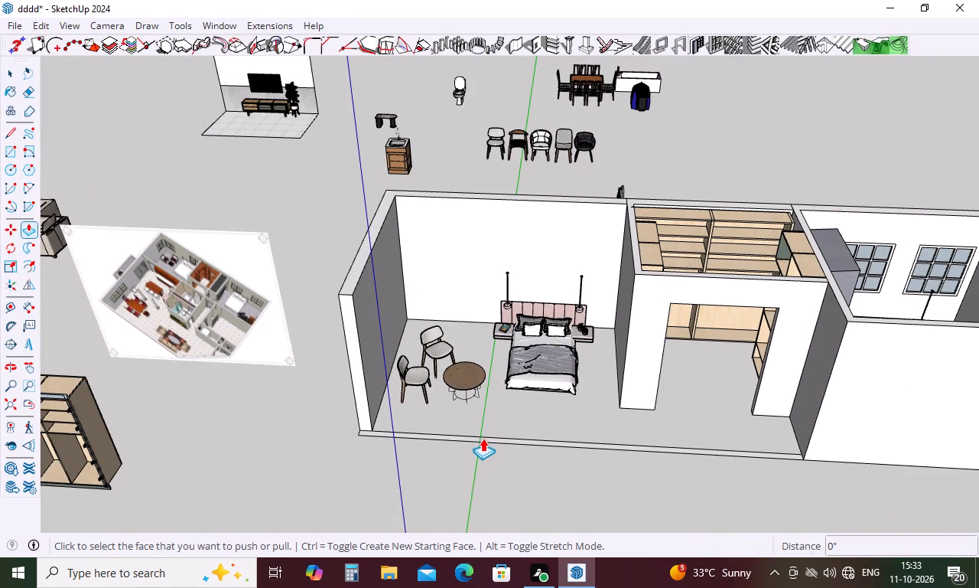
click(483, 441)
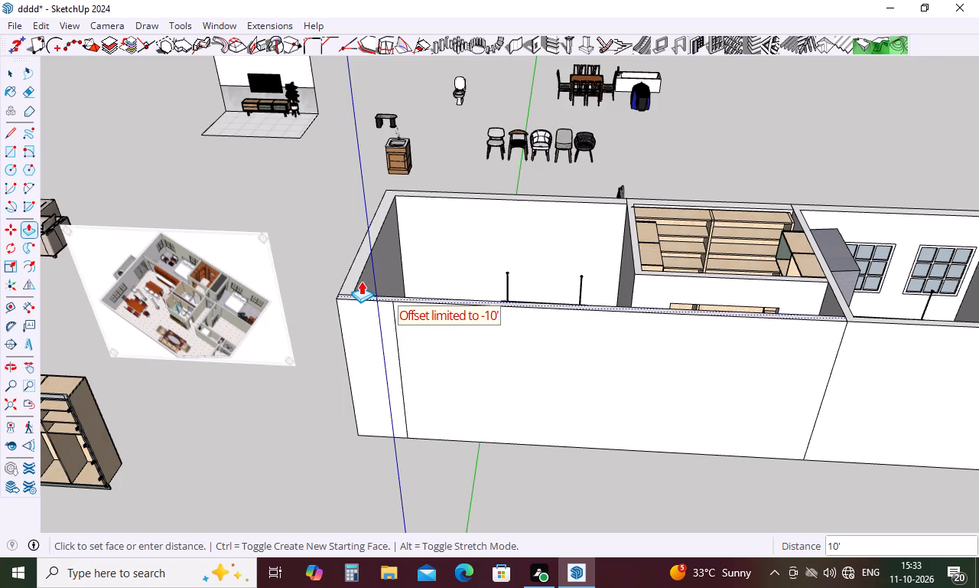
click(361, 281)
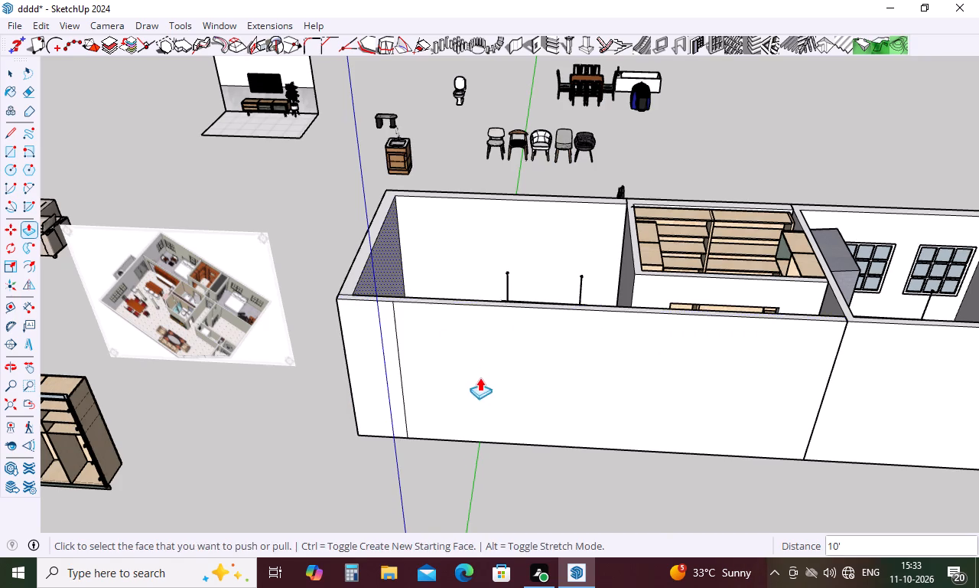
middle_drag(488, 374, 479, 436)
key(Escape)
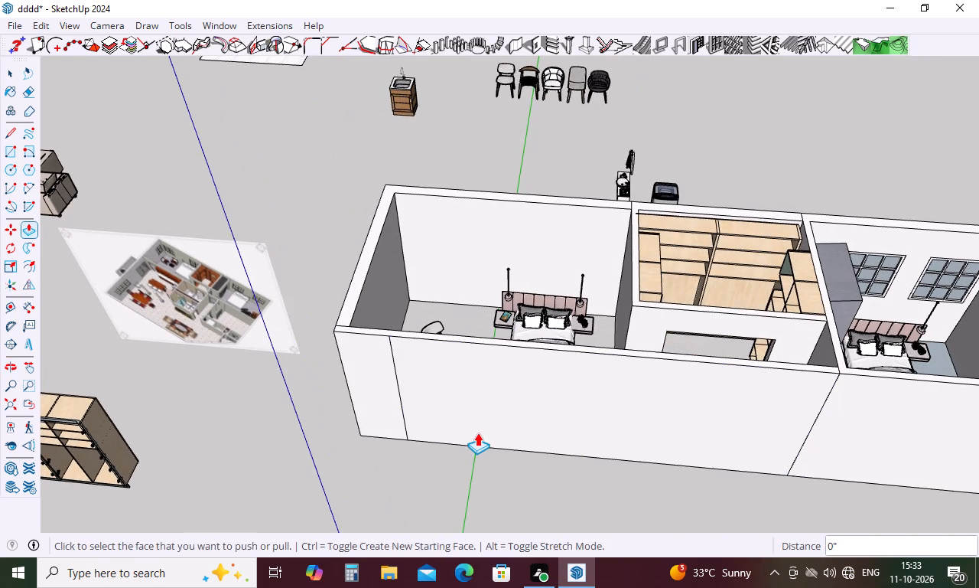
Erase the leftover edges across the wall top at the front corner and down the front wall face.
key(e)
scroll(347, 320, up, 9)
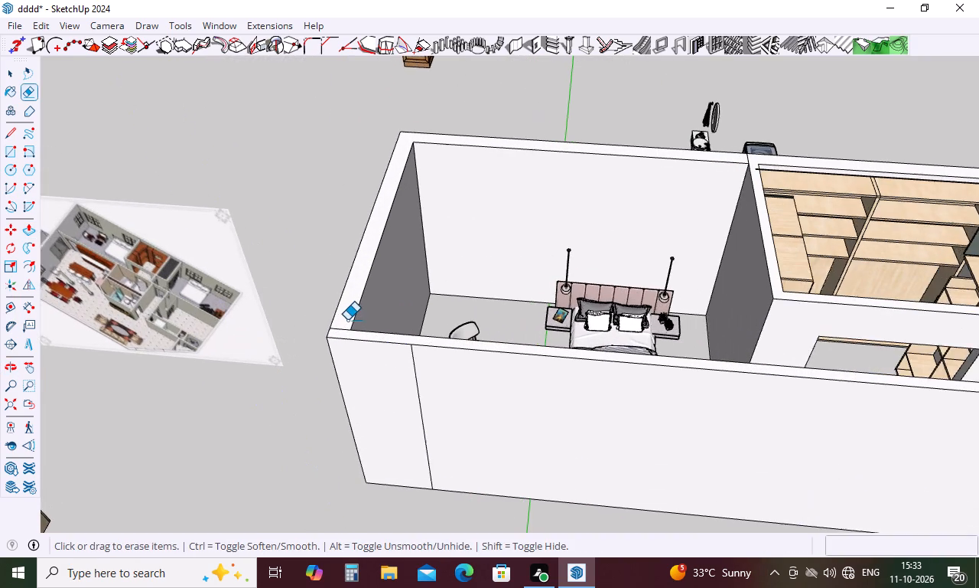
drag(340, 325, 340, 332)
drag(427, 371, 419, 377)
key(space)
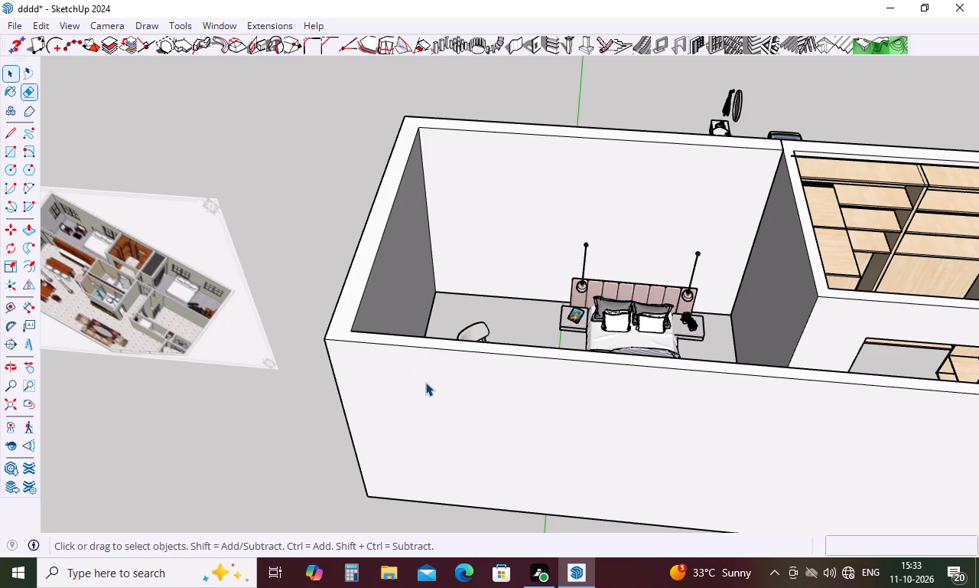
Select all the connected wall geometry around the bedroom and make it a group.
triple_click(456, 355)
double_click(456, 355)
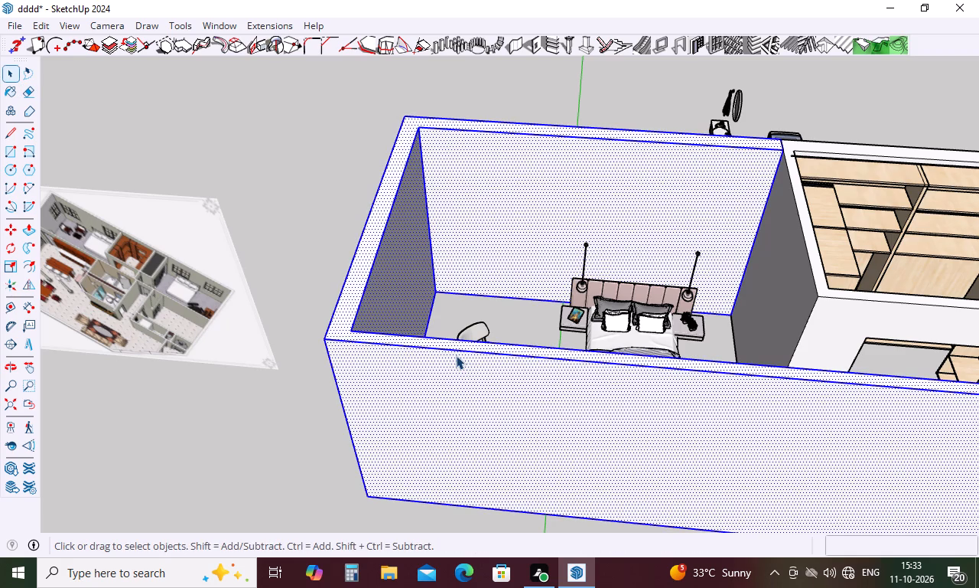
right_click(455, 358)
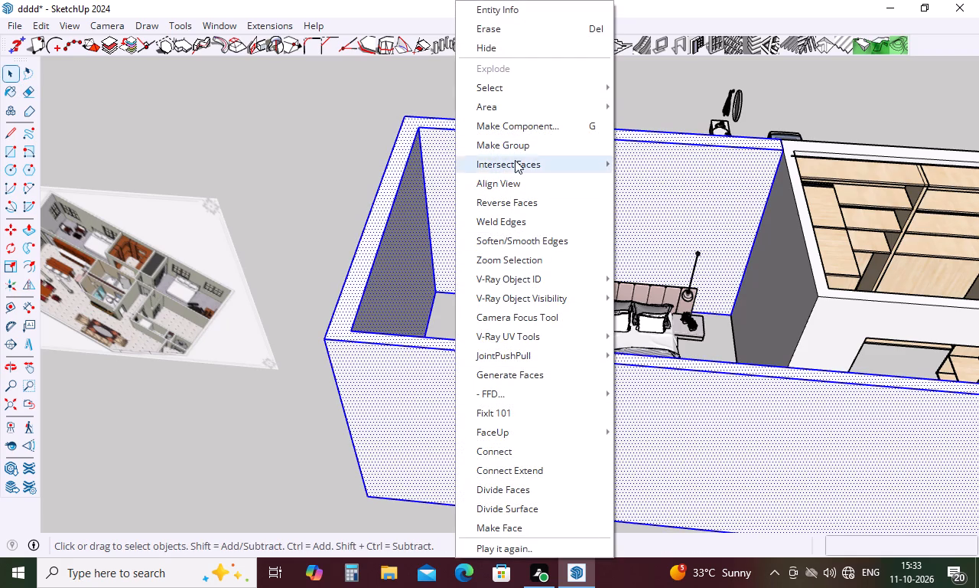
click(533, 150)
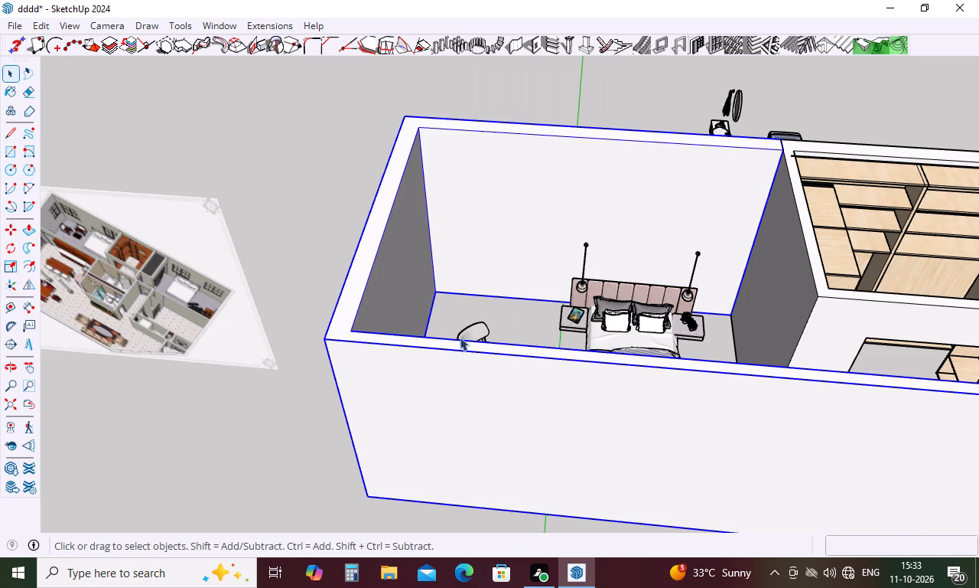
Place a vertical guide on the front wall about 2' 5 3/16" from its outer corner edge.
middle_drag(455, 355, 512, 230)
key(Escape)
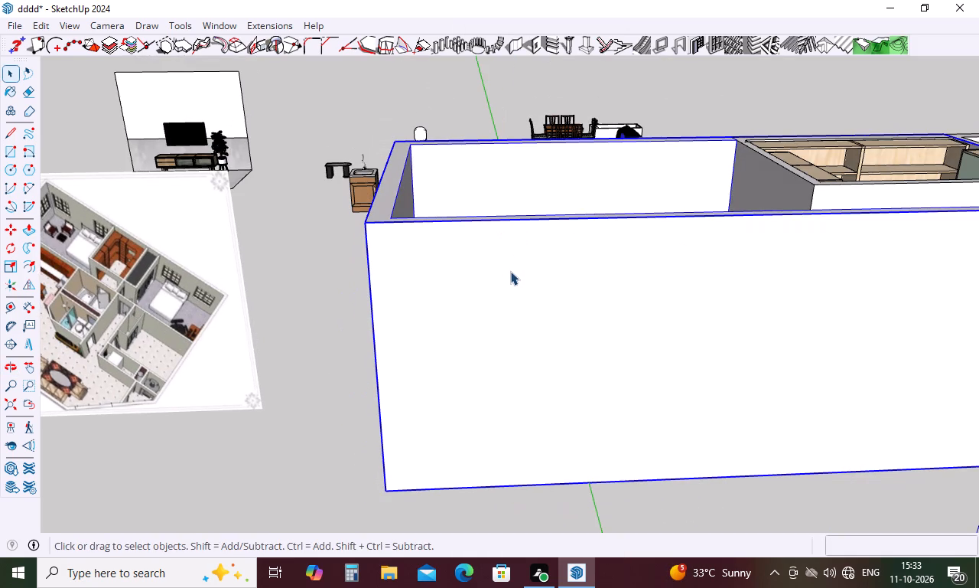
key(t)
click(373, 317)
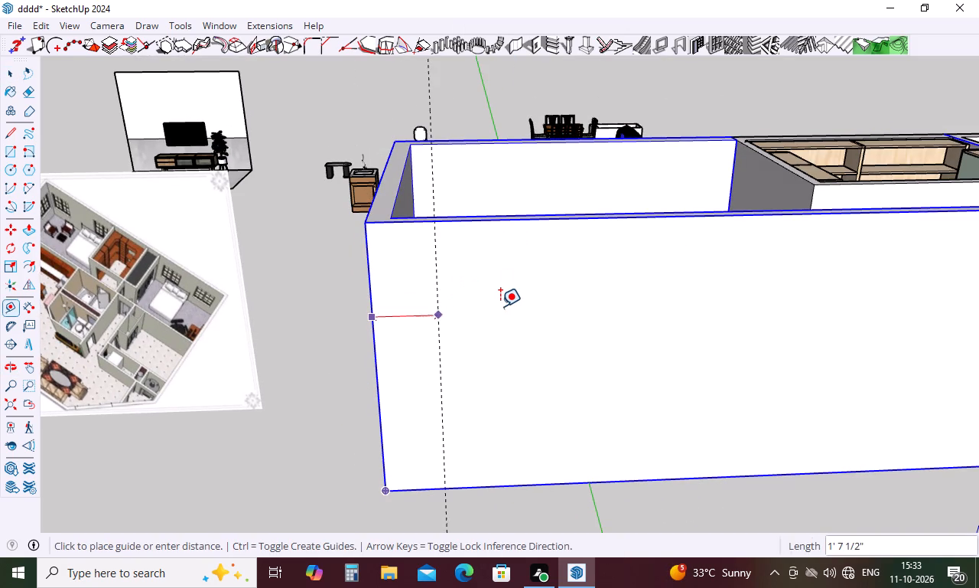
click(447, 299)
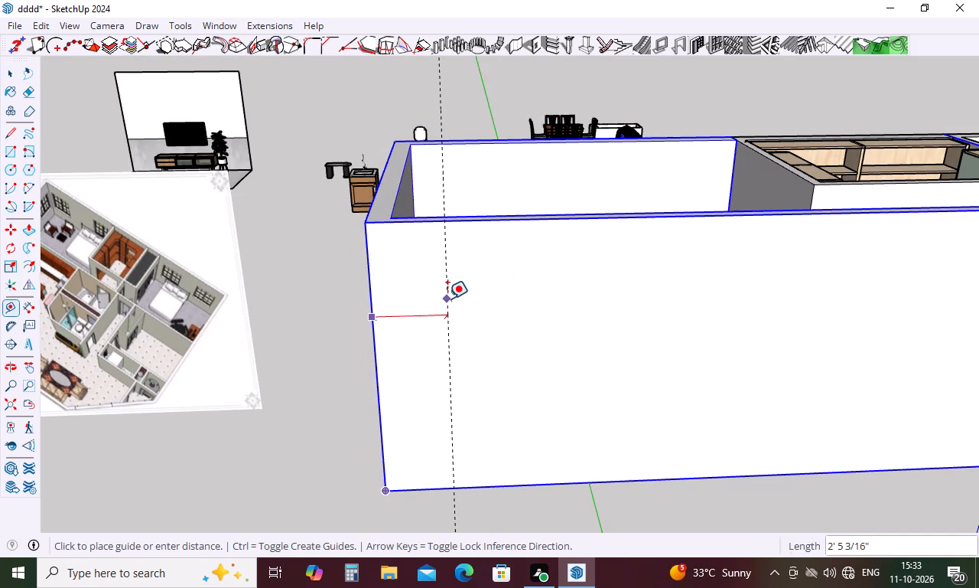
key(space)
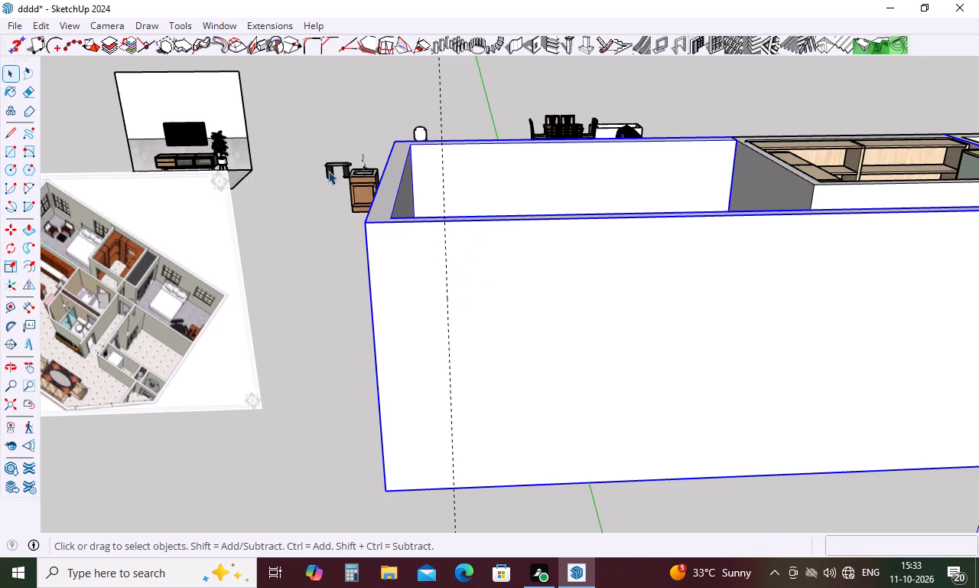
Insert a 3' wide MajDoor door in the bedroom's front wall, starting at the vertical guide.
click(223, 23)
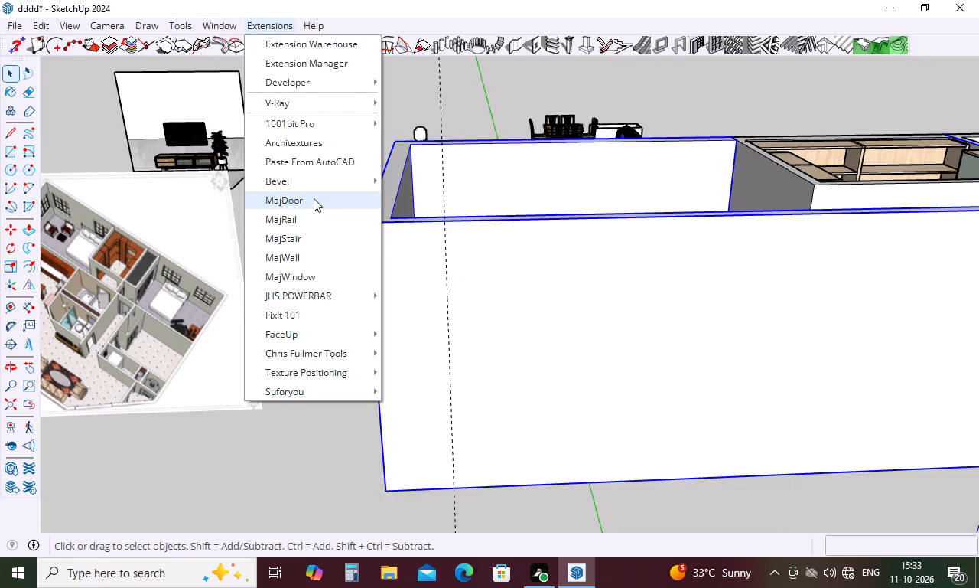
click(314, 198)
click(299, 403)
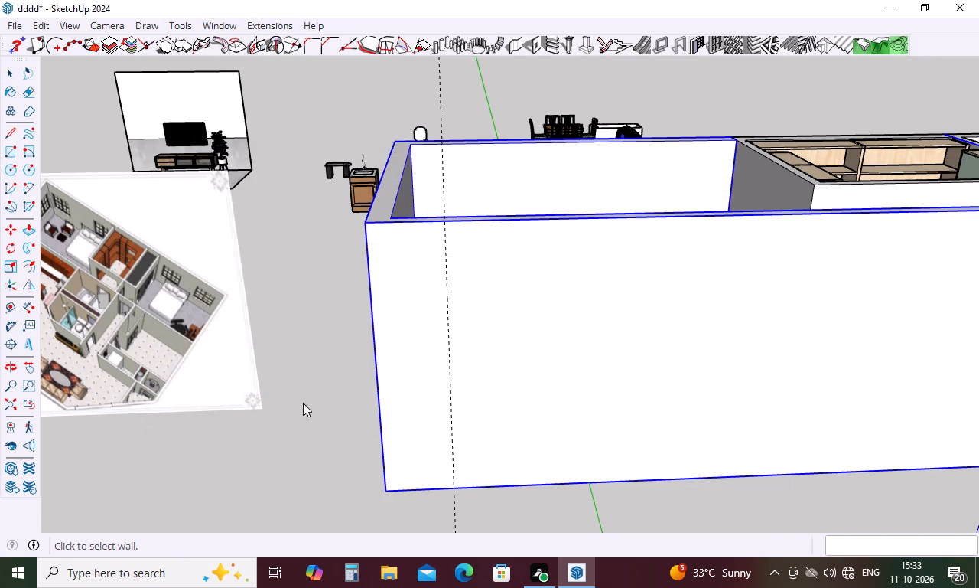
click(549, 421)
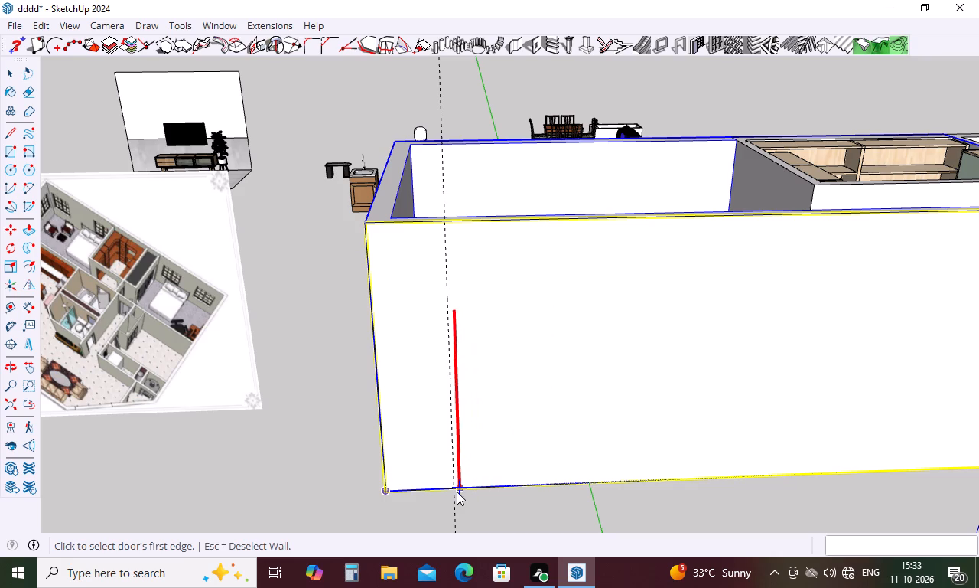
click(457, 492)
text(3')
key(Return)
Insert a second 3' wide door in the adjoining bedroom's front wall, near the joint between the two front walls.
scroll(426, 384, down, 4)
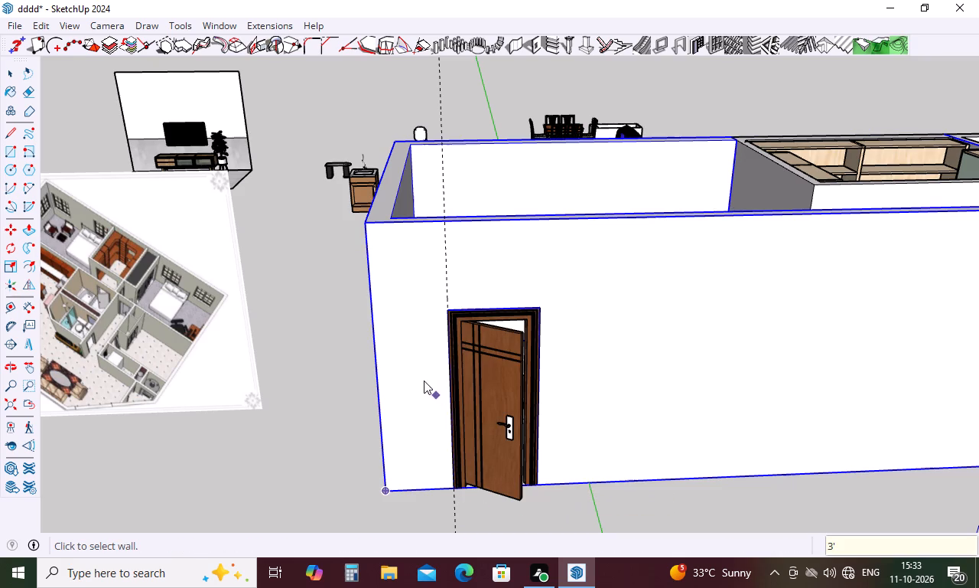
scroll(423, 375, down, 15)
middle_drag(414, 345, 428, 323)
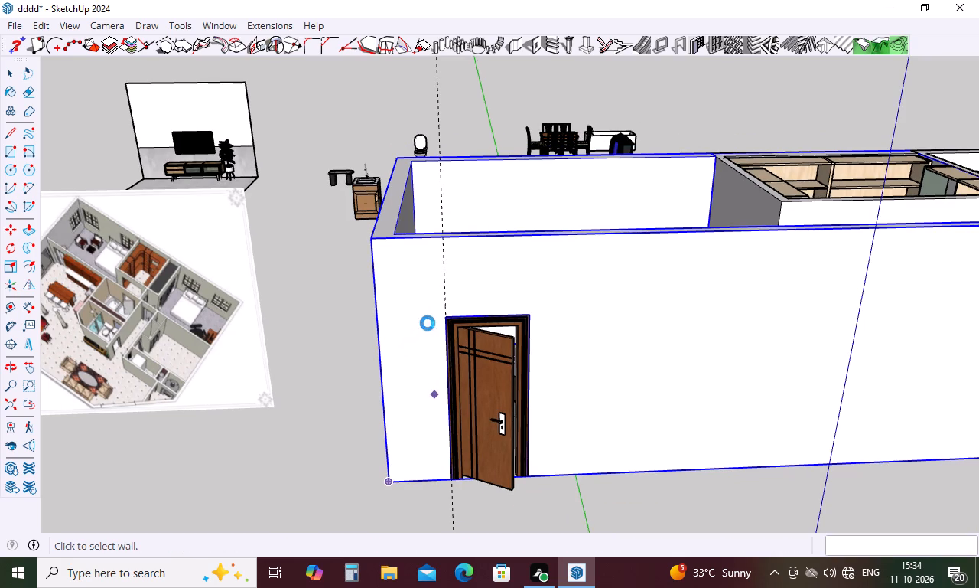
middle_drag(428, 323, 449, 299)
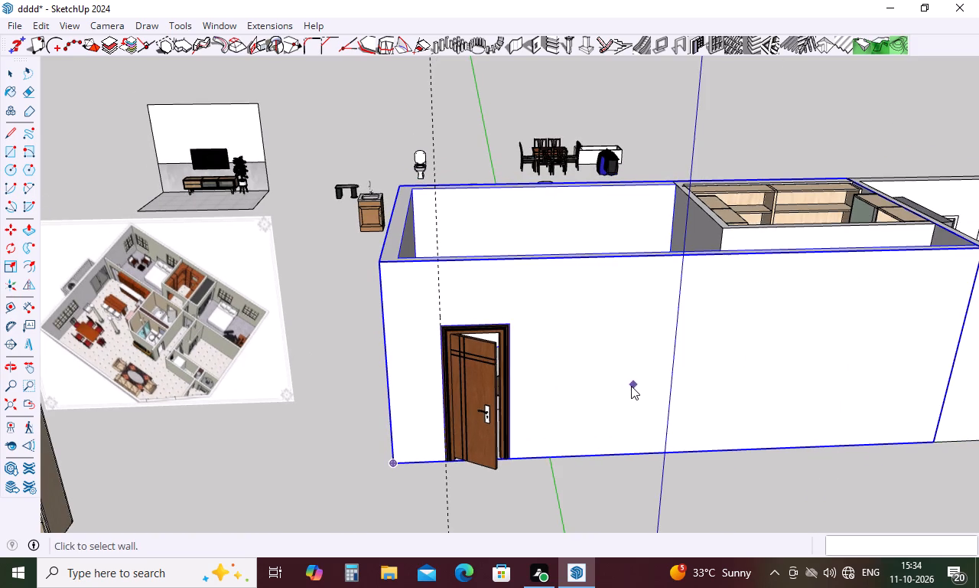
scroll(580, 379, down, 3)
middle_drag(565, 341, 396, 273)
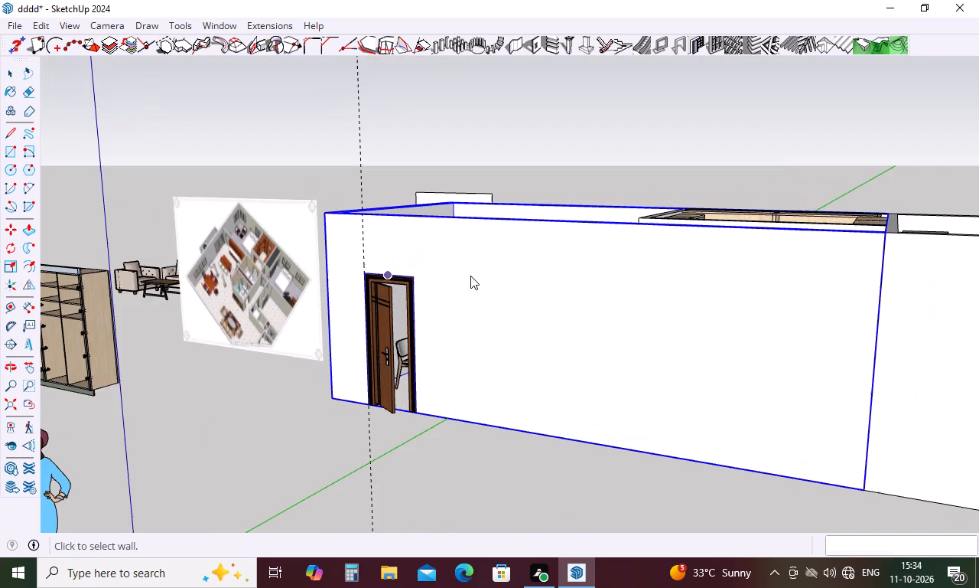
scroll(493, 290, down, 17)
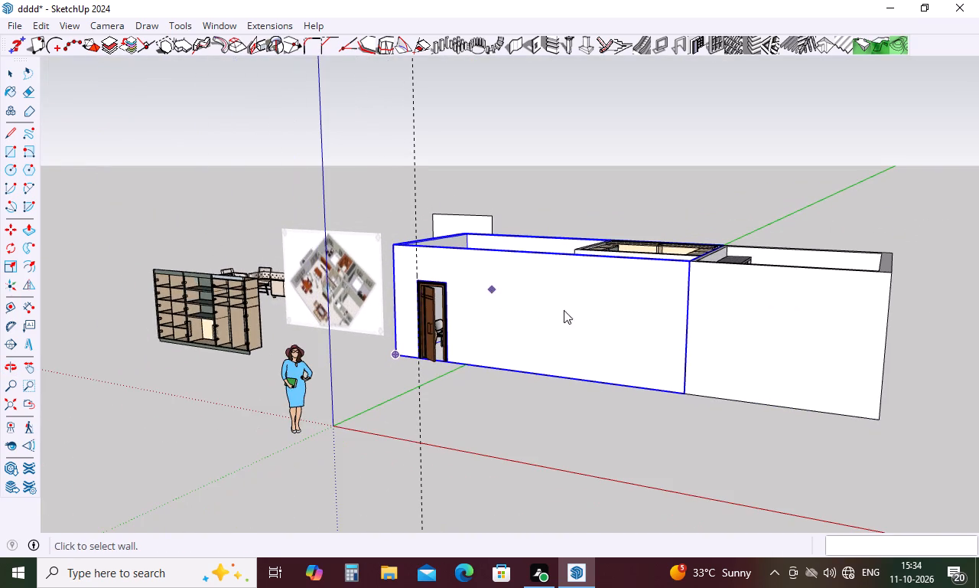
click(753, 333)
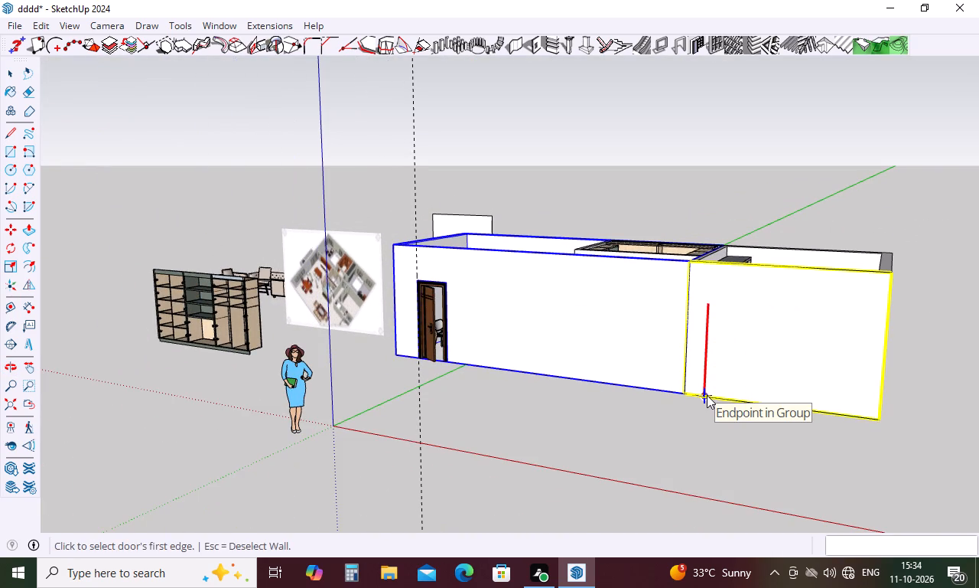
click(707, 395)
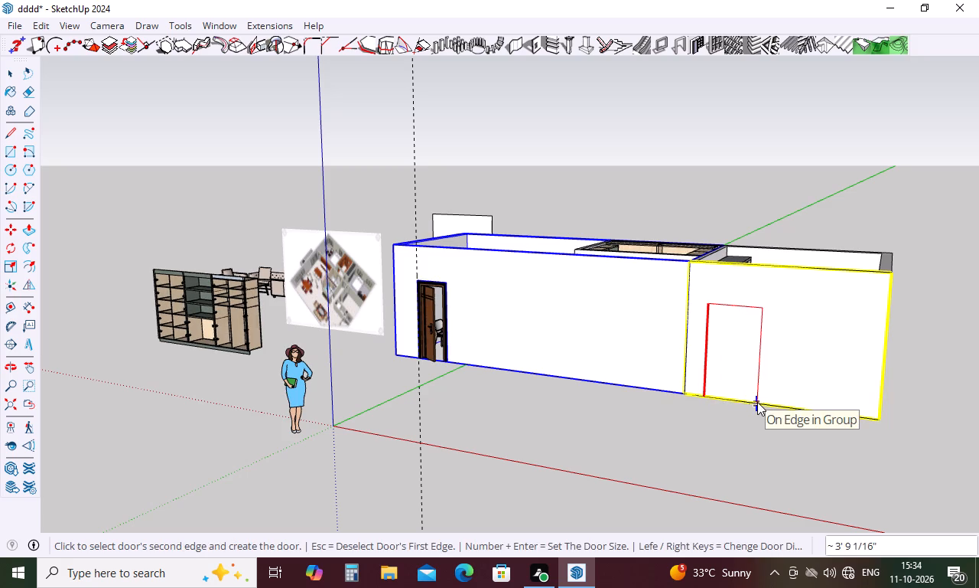
text(3')
key(Return)
key(space)
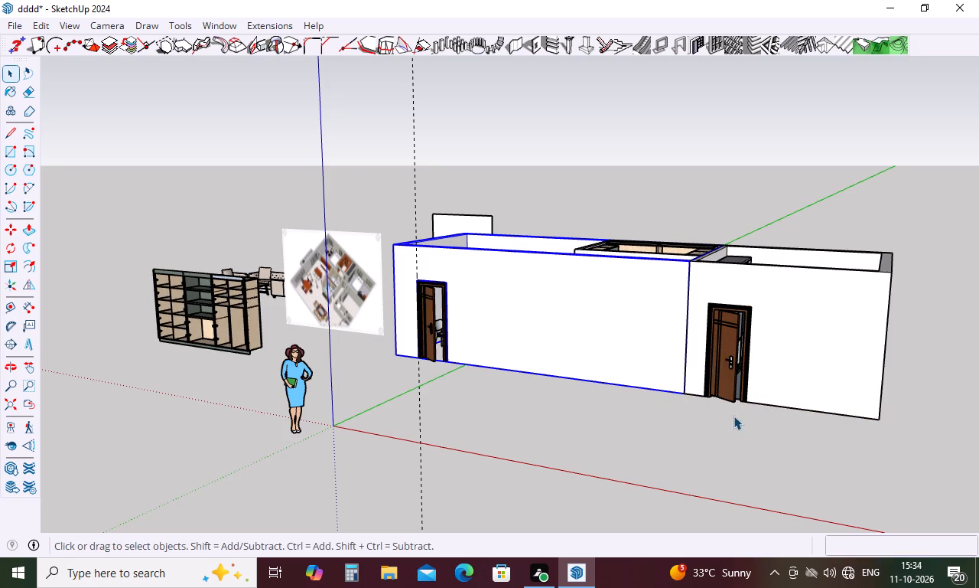
click(671, 433)
Examine the rooms with their new doors and compare the layout with the floor plan reference image.
middle_drag(684, 400, 672, 477)
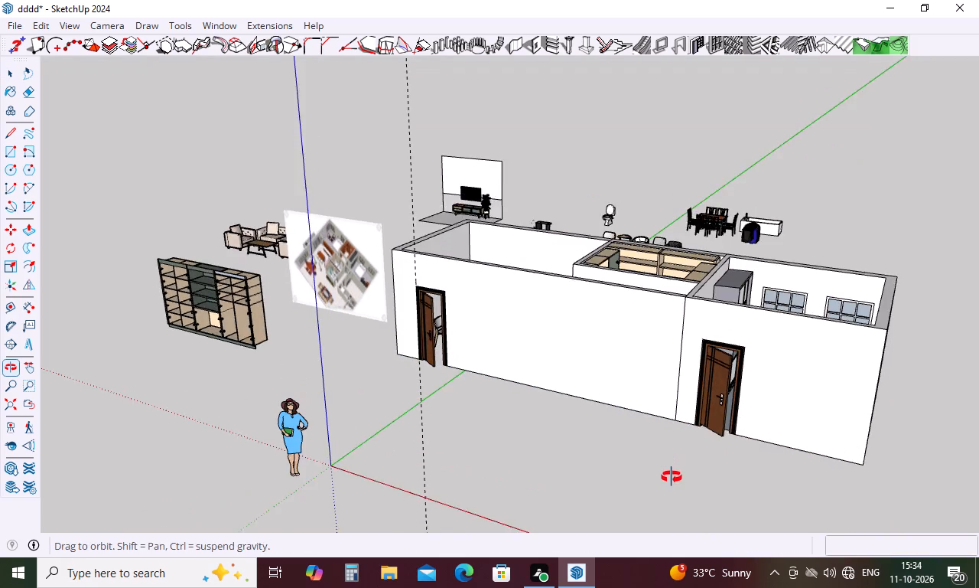
middle_drag(672, 477, 670, 485)
middle_drag(659, 453, 627, 548)
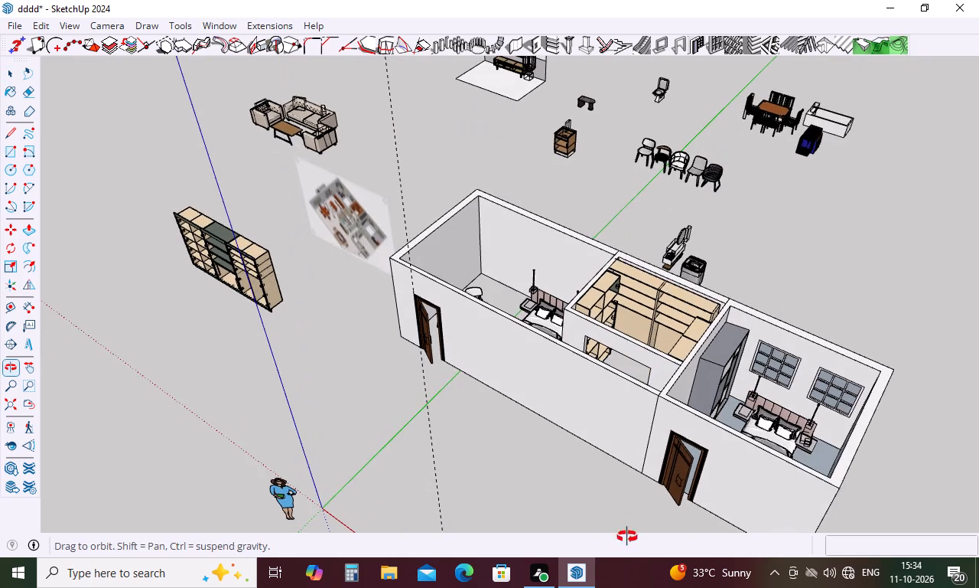
scroll(592, 460, down, 4)
middle_drag(592, 452, 558, 518)
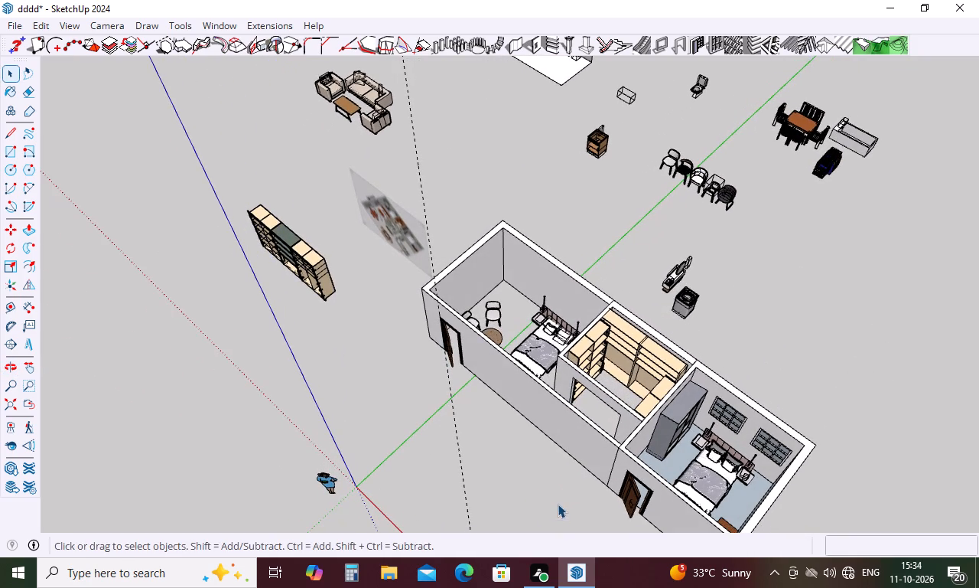
scroll(561, 480, up, 5)
middle_drag(562, 479, 681, 390)
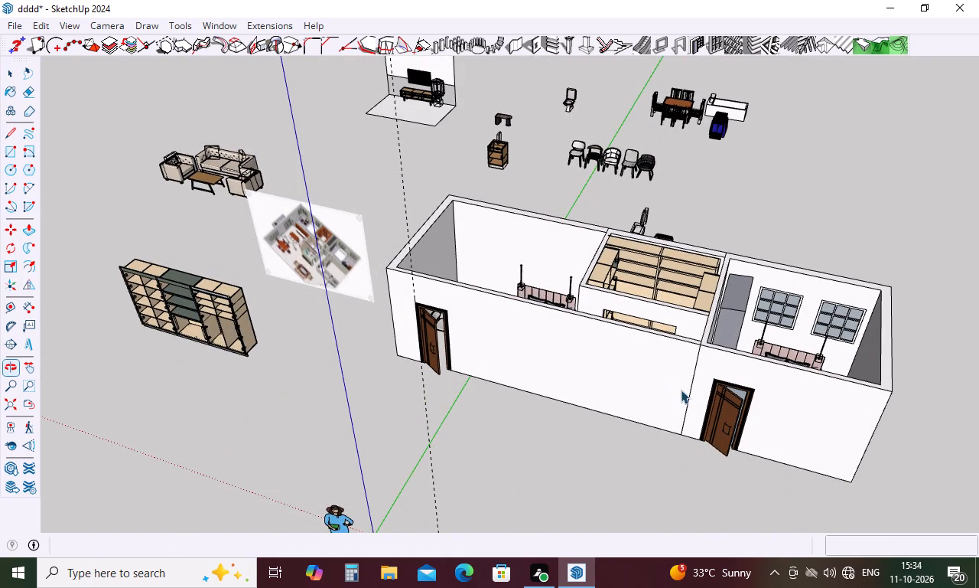
scroll(272, 243, up, 5)
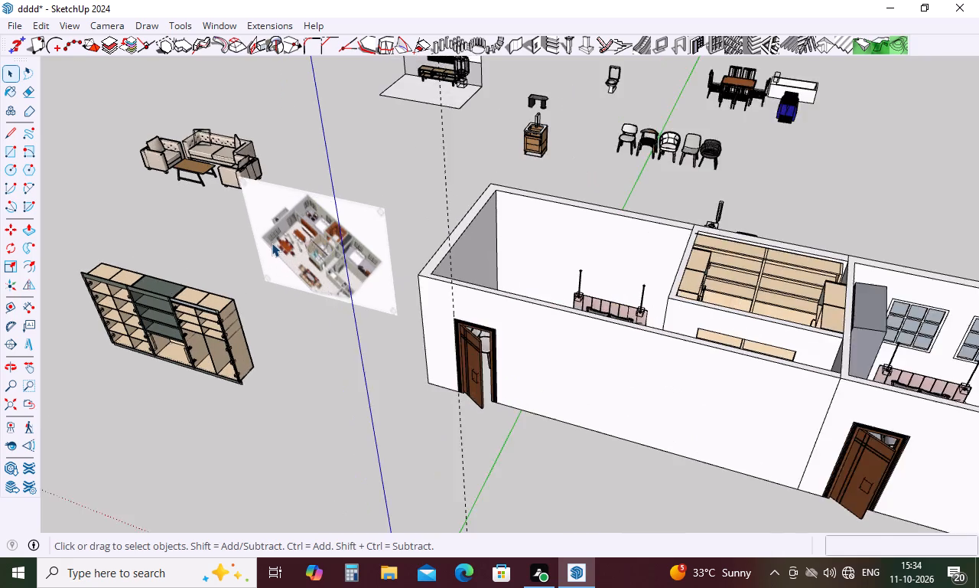
scroll(272, 243, up, 4)
key(Escape)
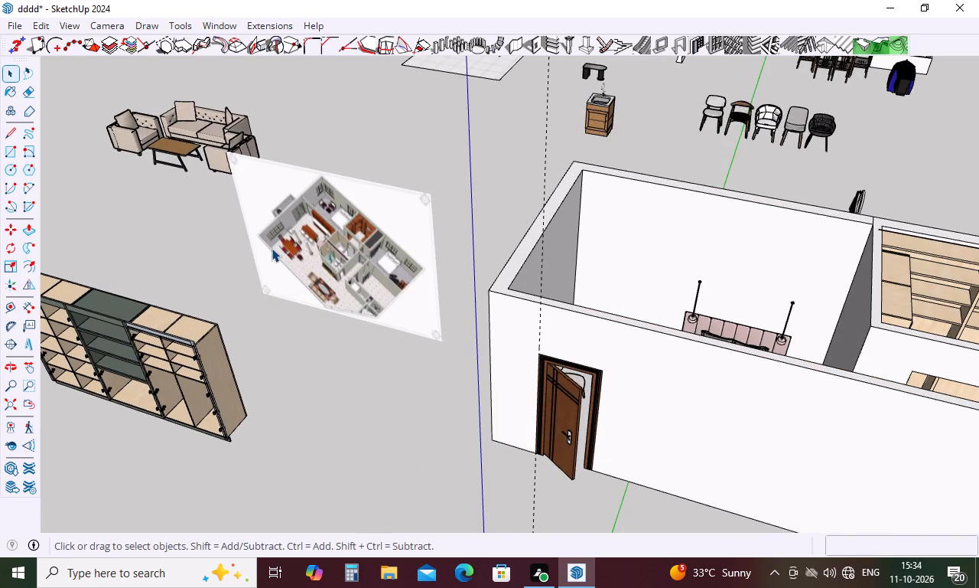
scroll(350, 244, down, 4)
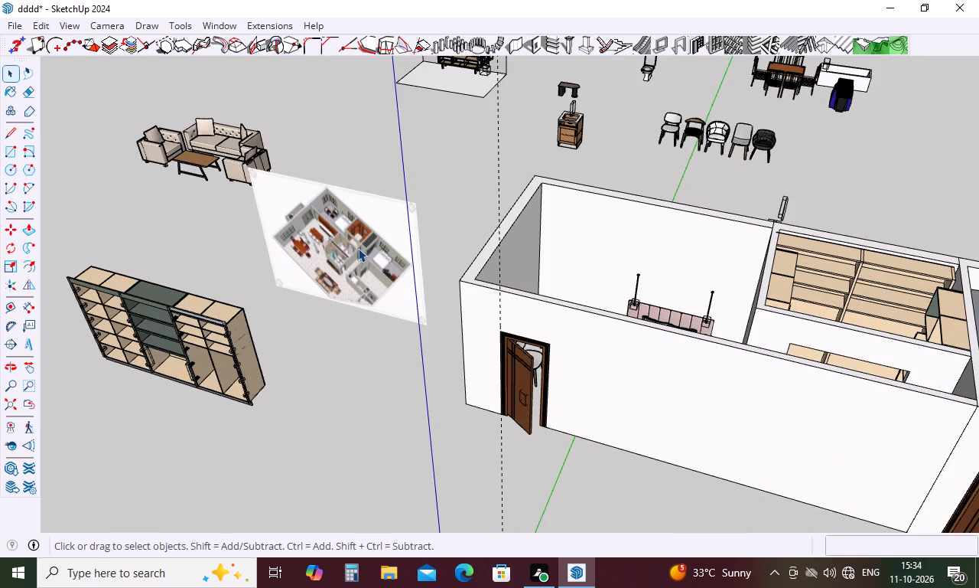
scroll(358, 246, down, 2)
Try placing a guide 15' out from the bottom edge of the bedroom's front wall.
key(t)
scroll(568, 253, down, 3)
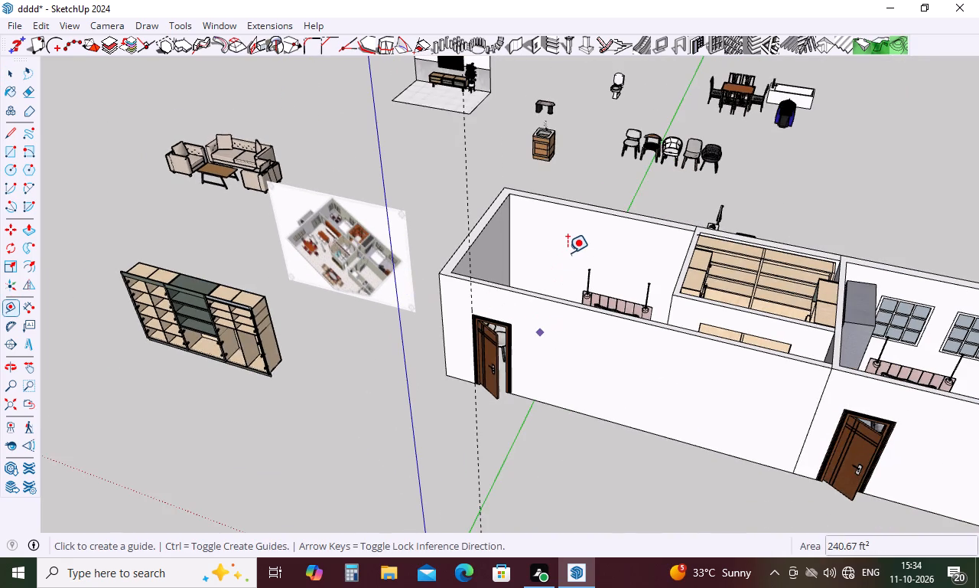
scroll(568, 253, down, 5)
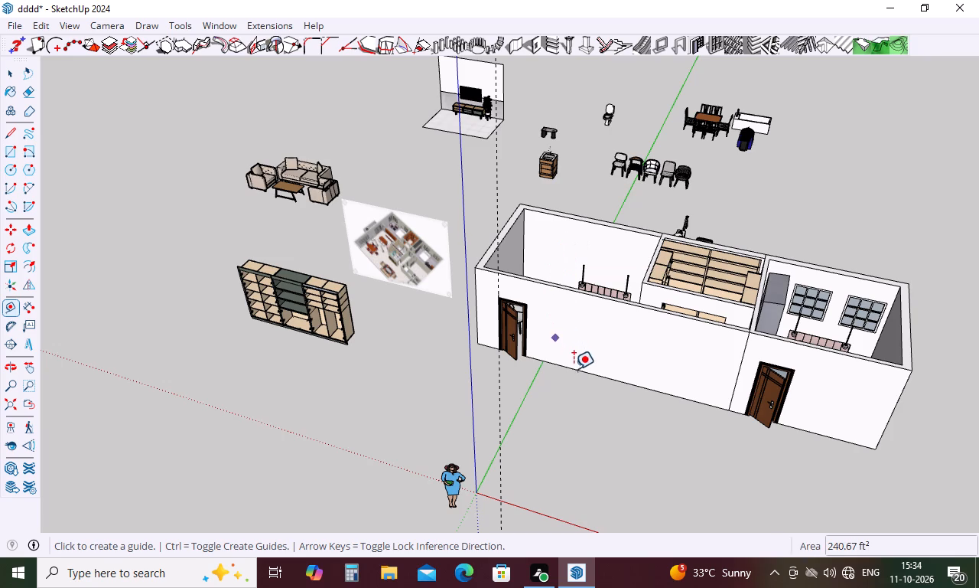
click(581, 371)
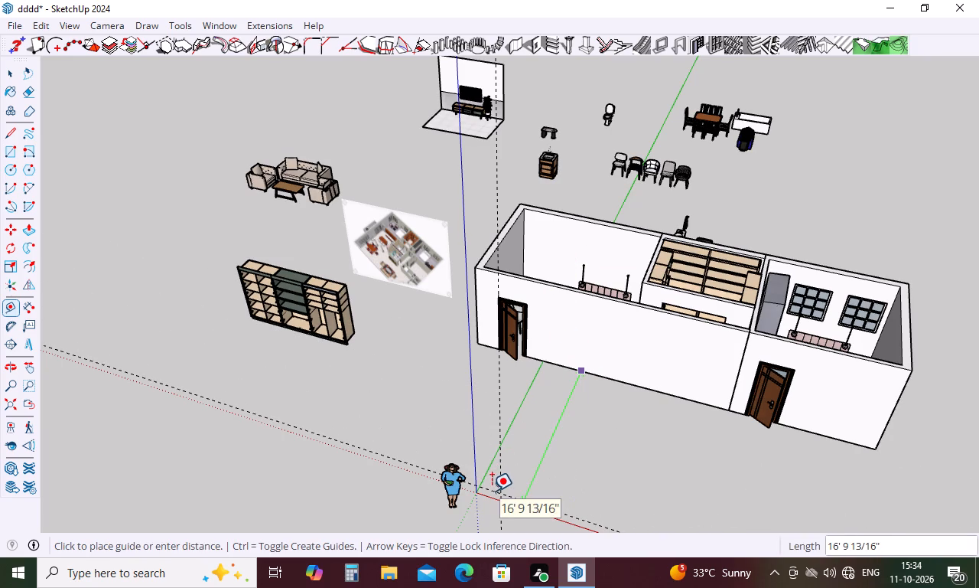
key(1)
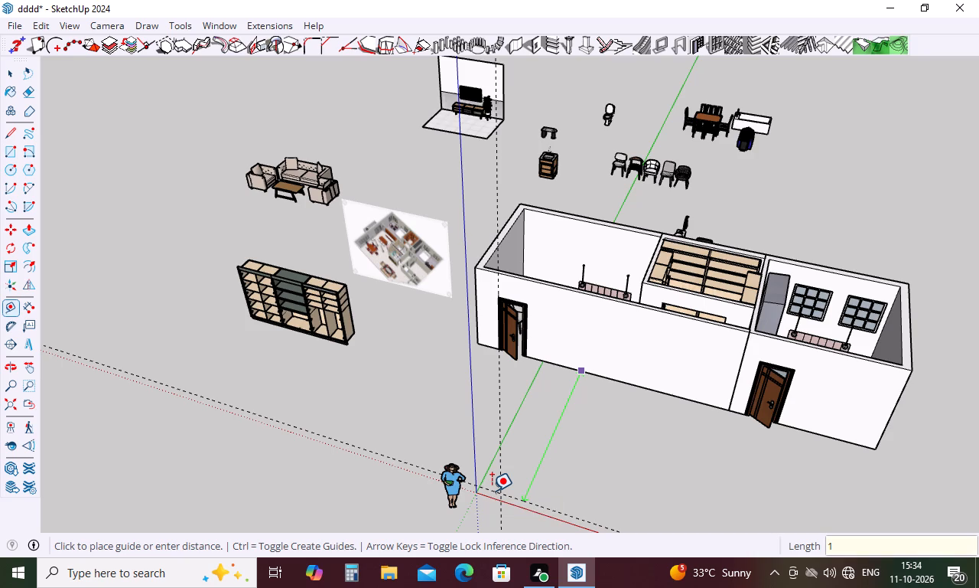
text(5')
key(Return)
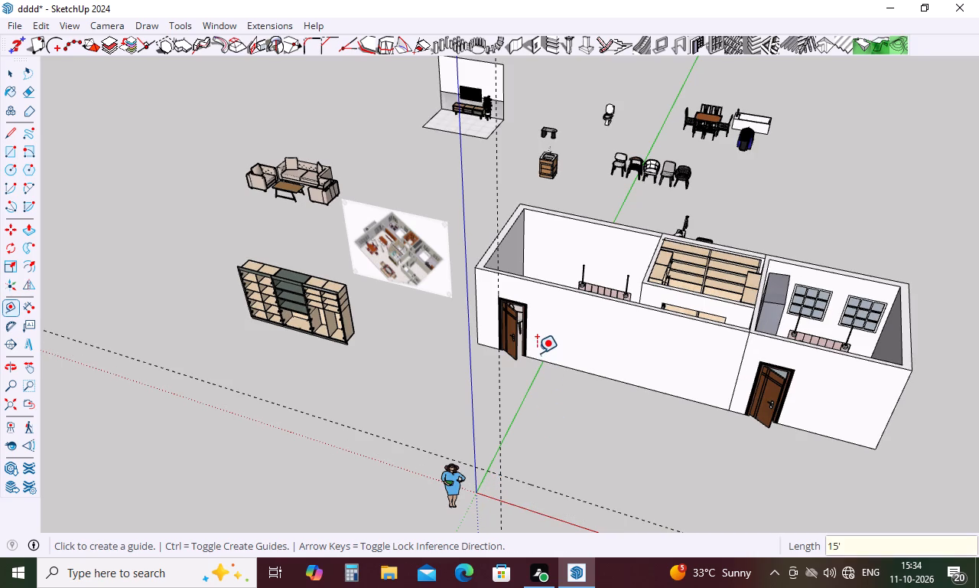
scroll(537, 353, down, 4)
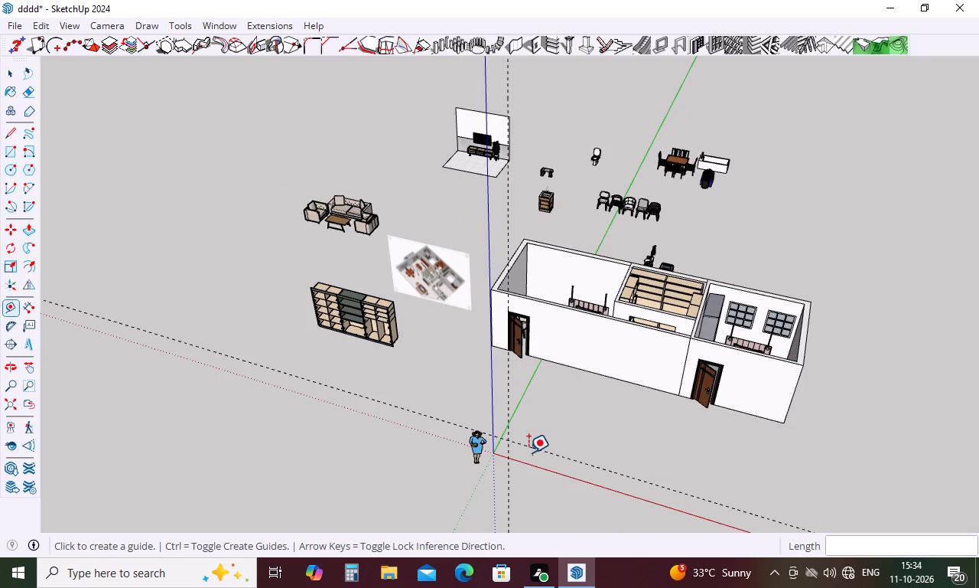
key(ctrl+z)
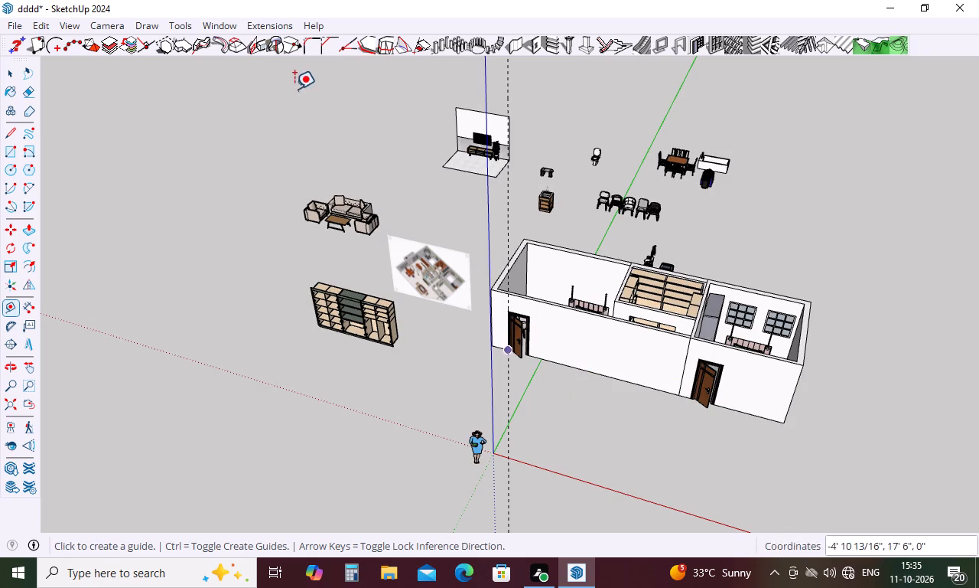
Delete all guides from the model.
click(45, 24)
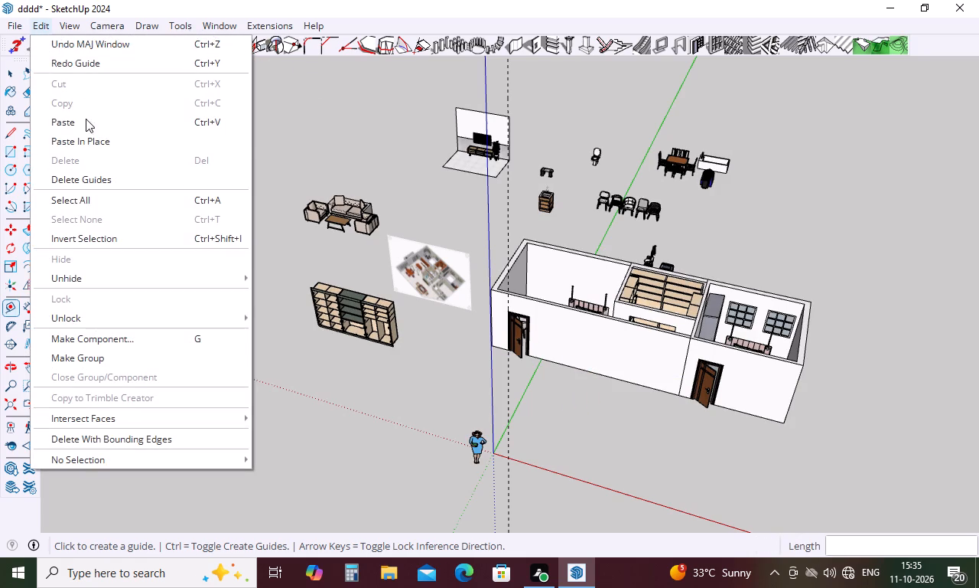
click(89, 178)
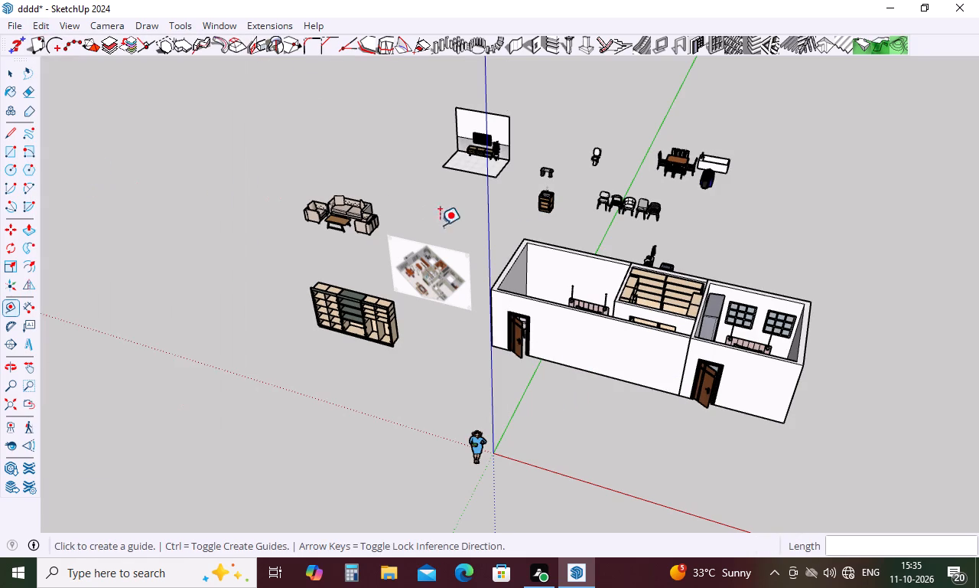
Place a guide 15' out from the front wall's bottom edge and a second guide 9" beyond it.
key(t)
click(571, 371)
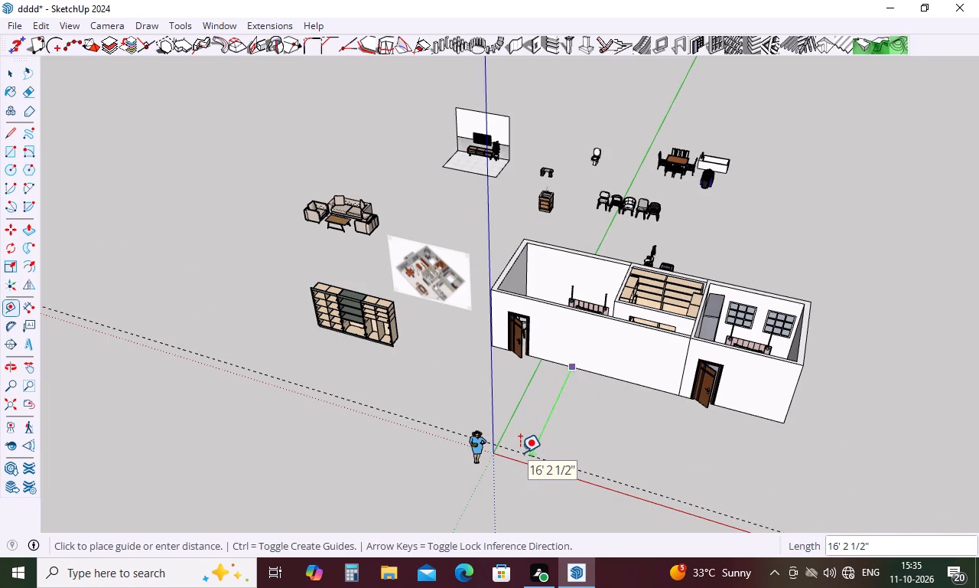
text(15')
key(Return)
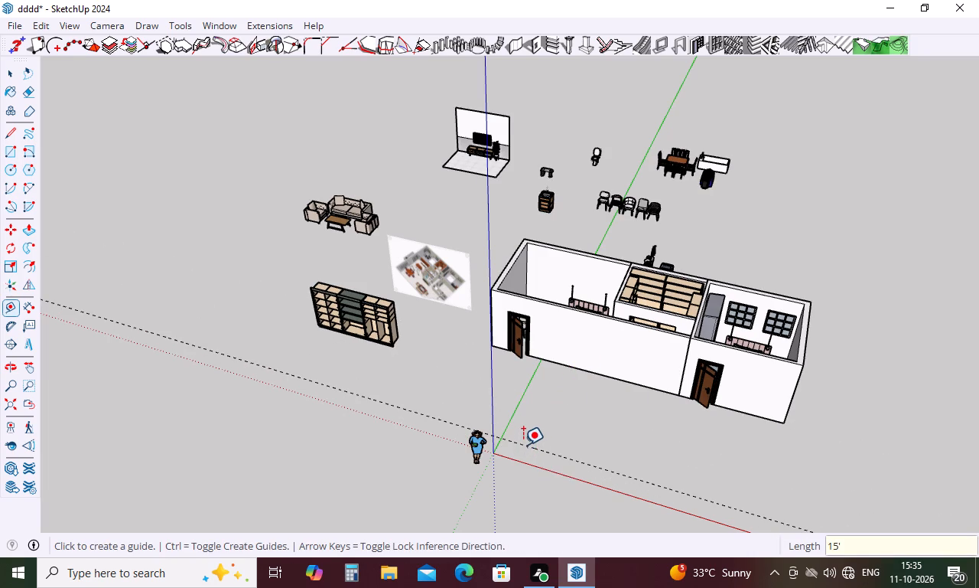
click(523, 445)
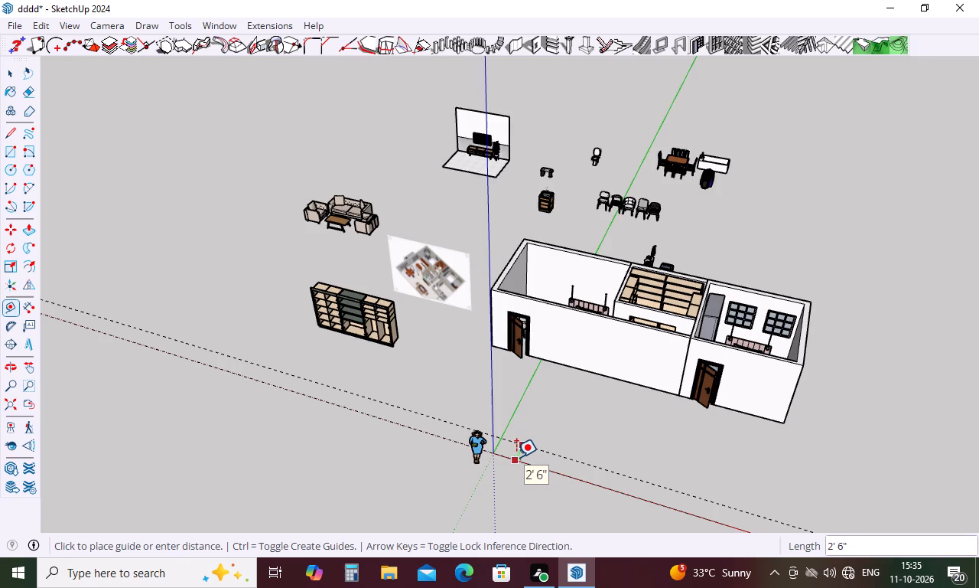
key(9)
key(Return)
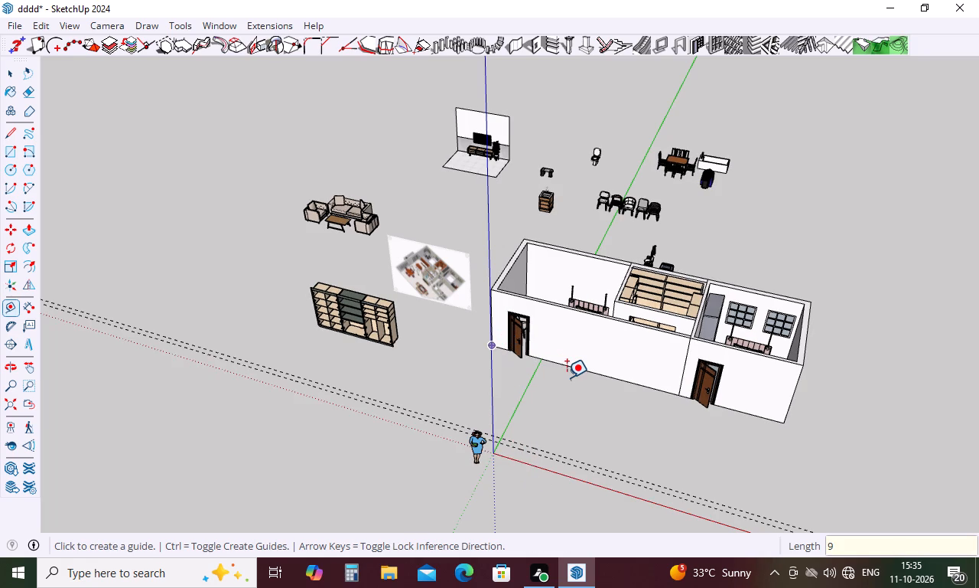
Draw a line along the ground from the bedroom's outer front corner to the outer guide.
key(Escape)
key(l)
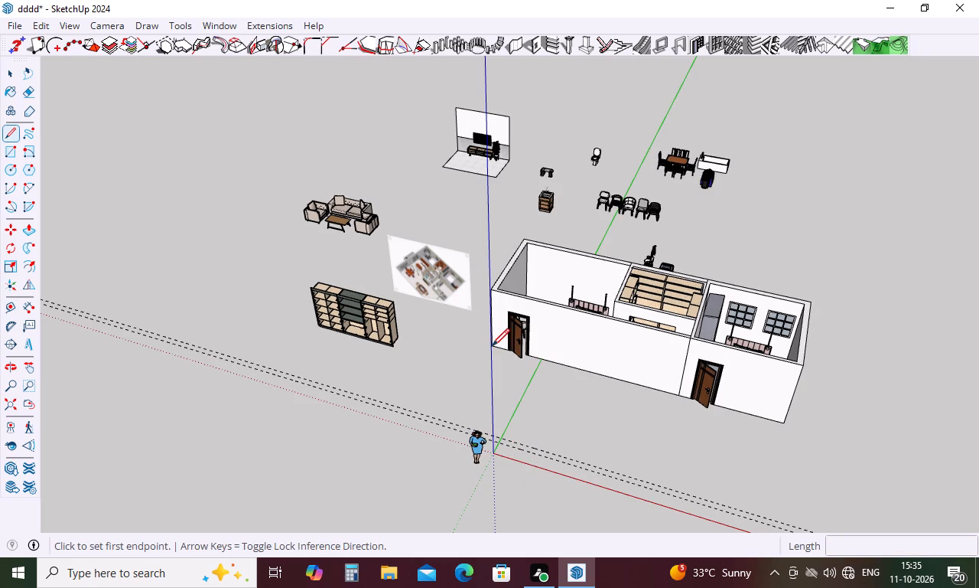
click(494, 349)
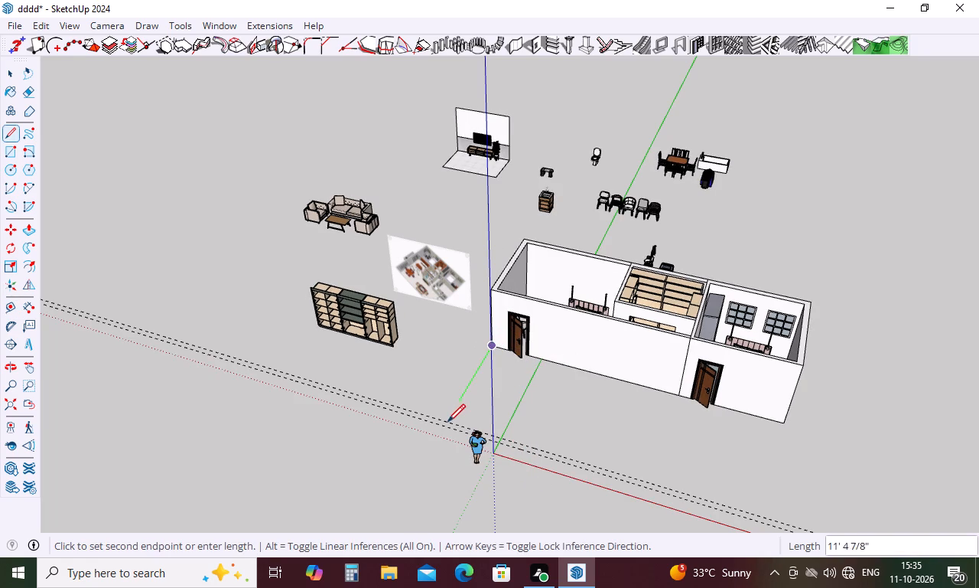
click(444, 427)
key(space)
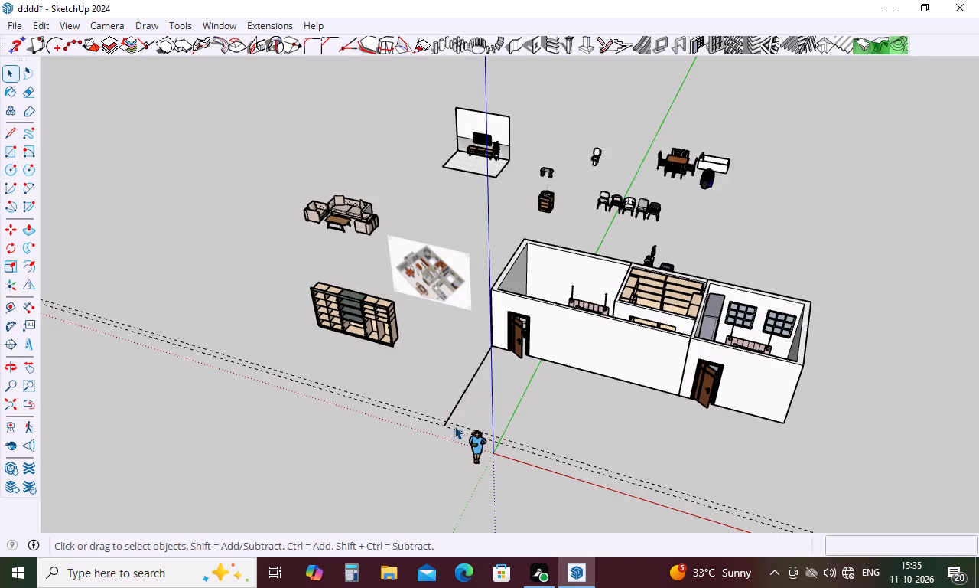
Place a guide 9" inside the line running along the ground from the bedroom's outer front corner.
scroll(451, 426, up, 20)
scroll(451, 426, up, 7)
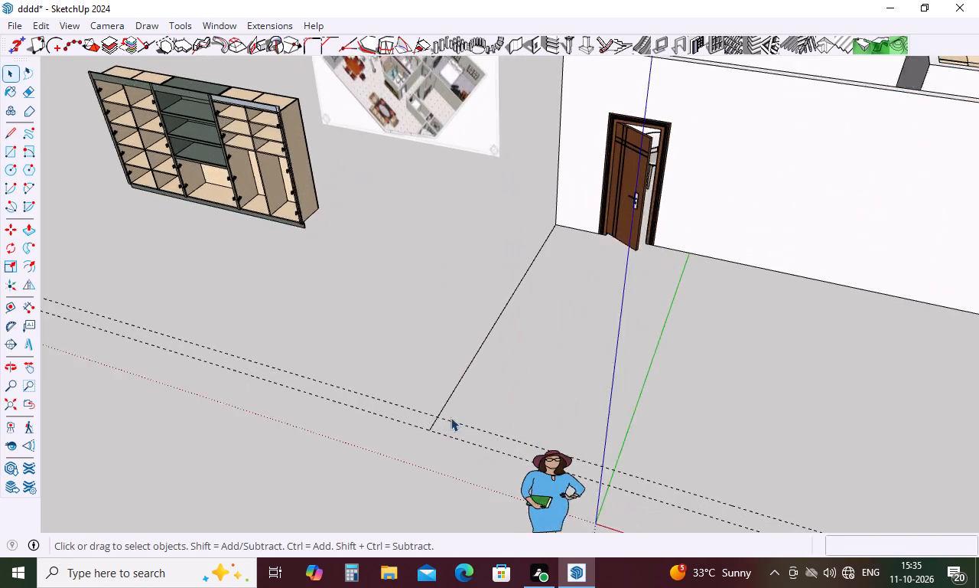
key(t)
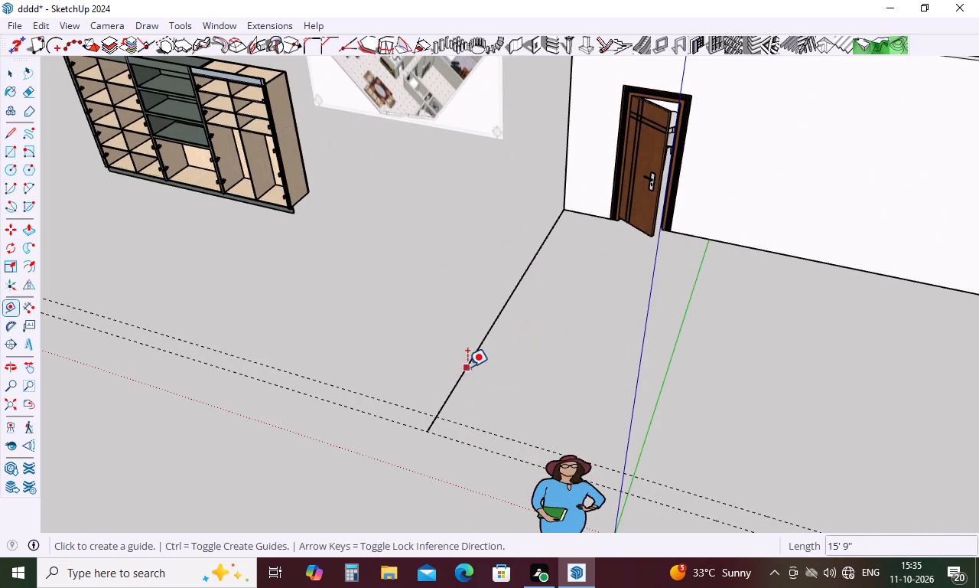
click(467, 367)
key(9)
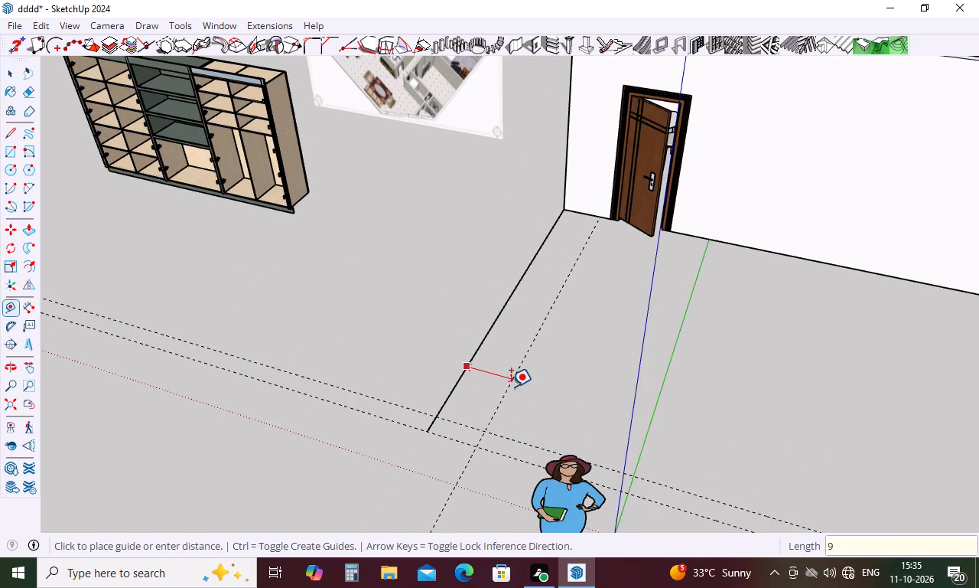
key(Return)
key(Escape)
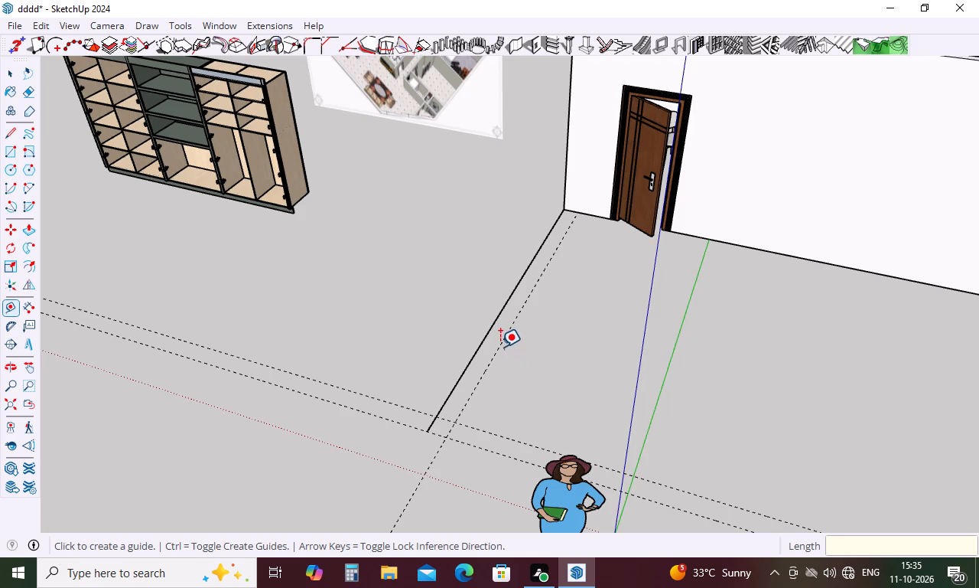
scroll(500, 318, down, 10)
key(Escape)
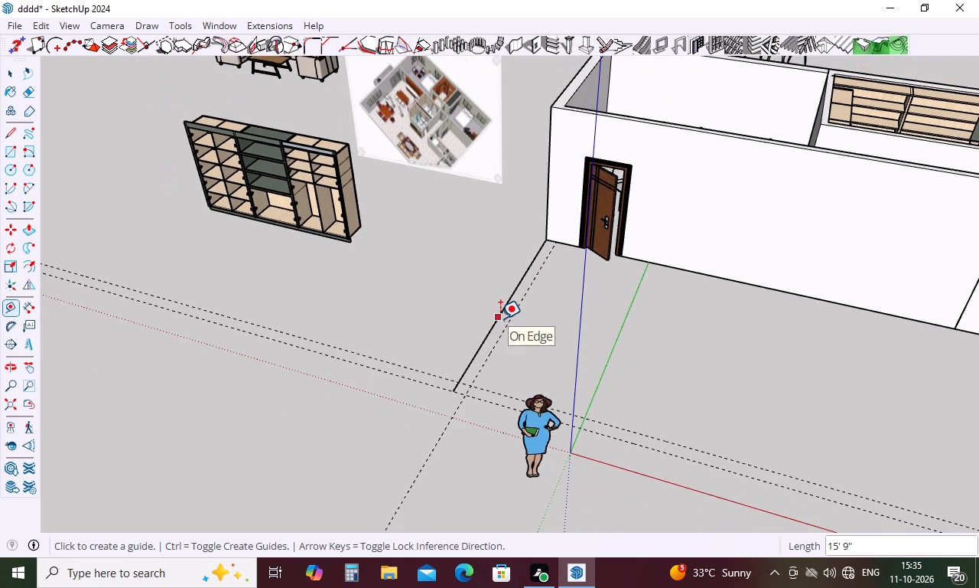
Draw a 15' 9" long rectangle between the ground line and its parallel guide as the side wall strip.
key(r)
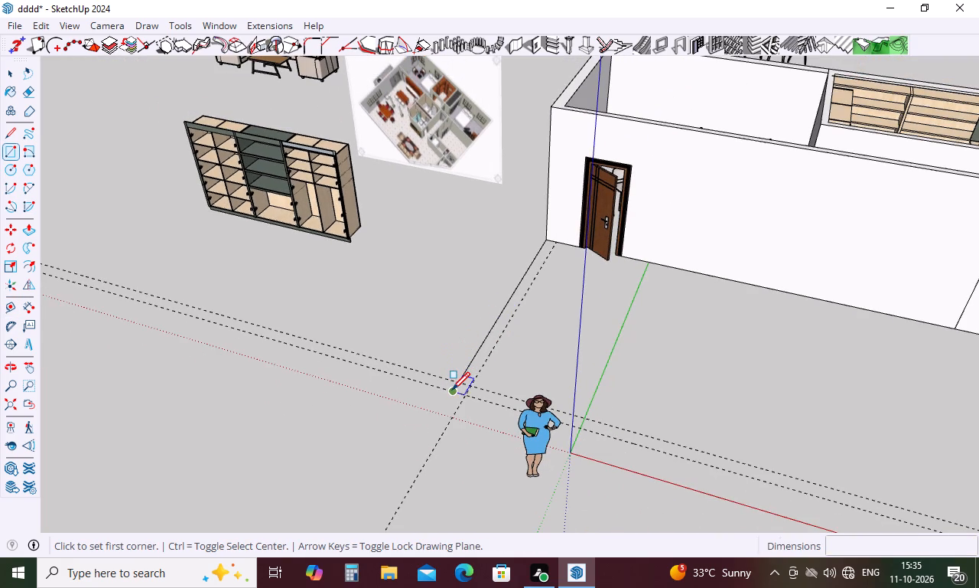
click(452, 390)
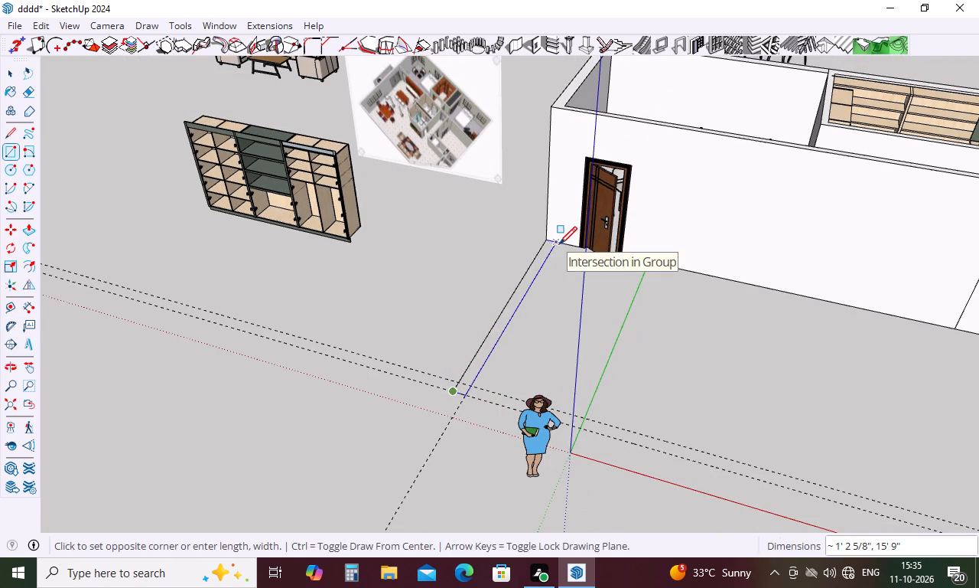
click(559, 244)
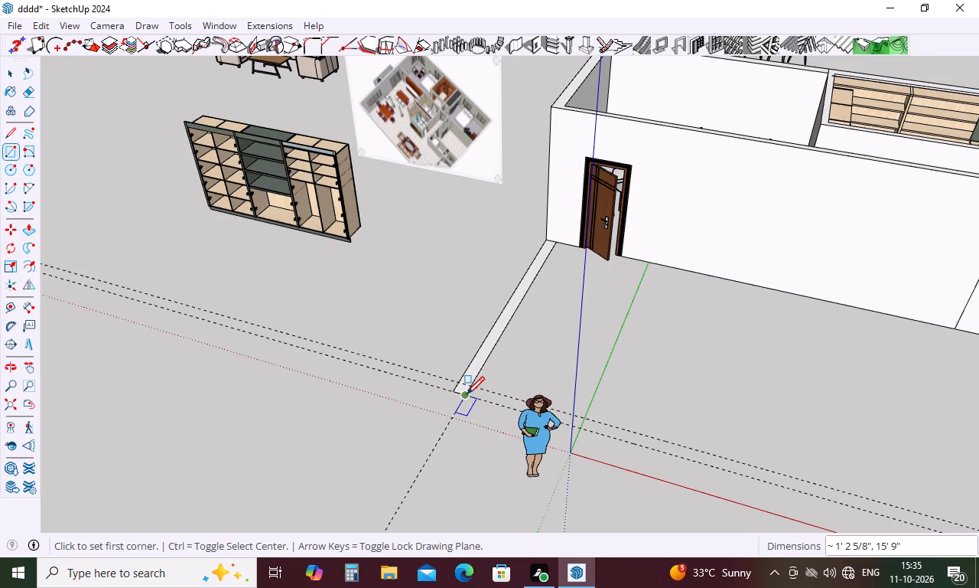
Draw a rectangle about 42' 2" long and 9" wide between the two front guides, starting from the side strip's end.
click(466, 395)
scroll(483, 361, down, 15)
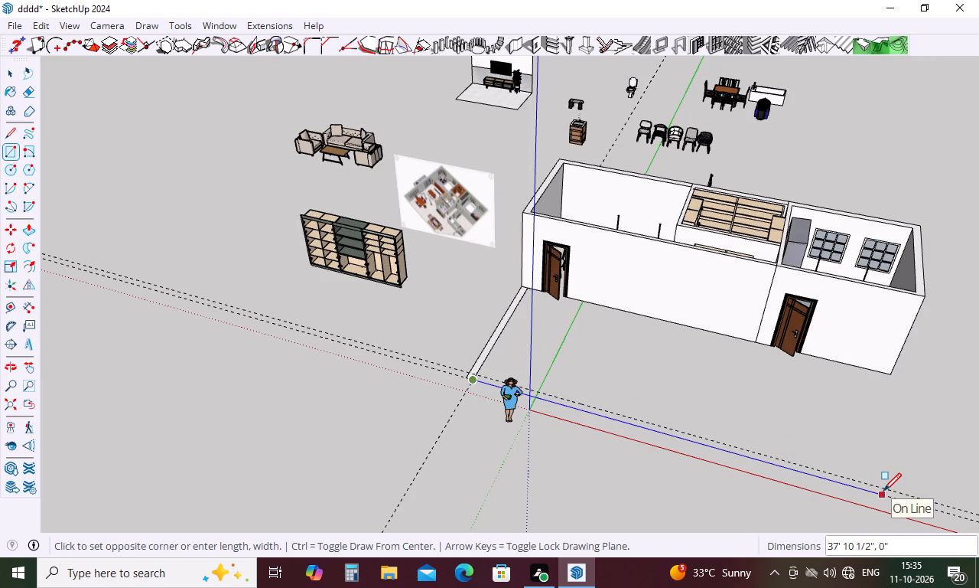
click(937, 503)
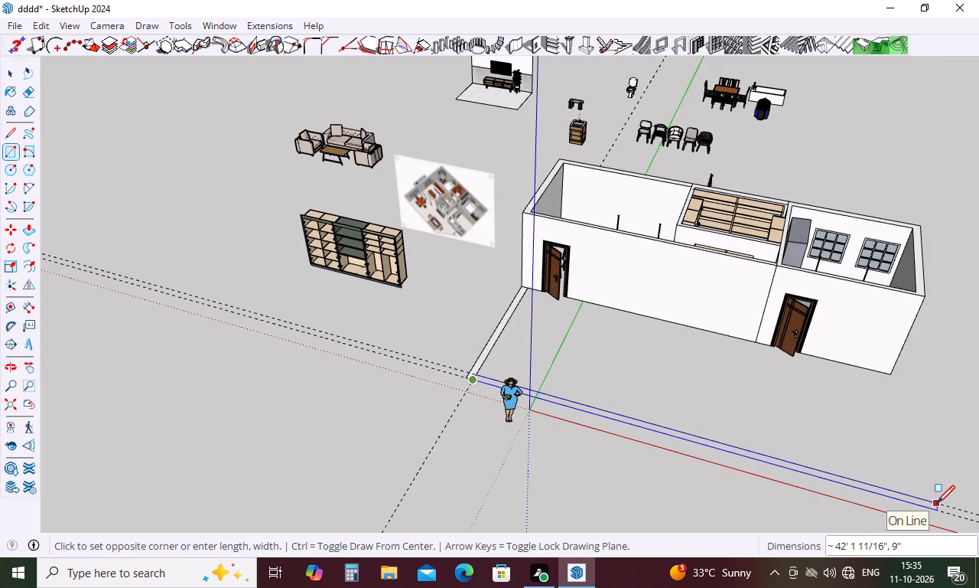
key(Escape)
Erase the overlapping edges where the side and front wall strips meet, along with the guides.
scroll(447, 368, up, 3)
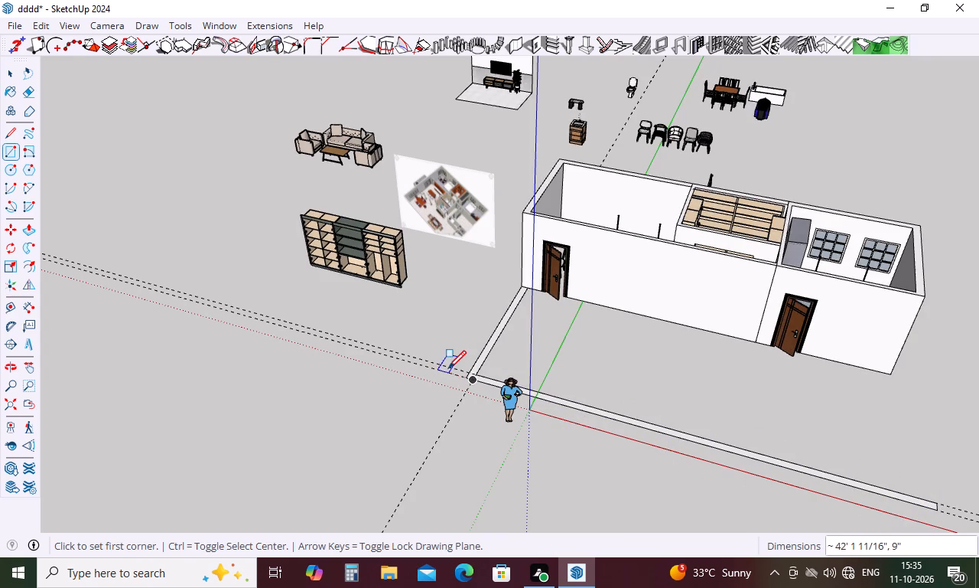
scroll(448, 368, up, 19)
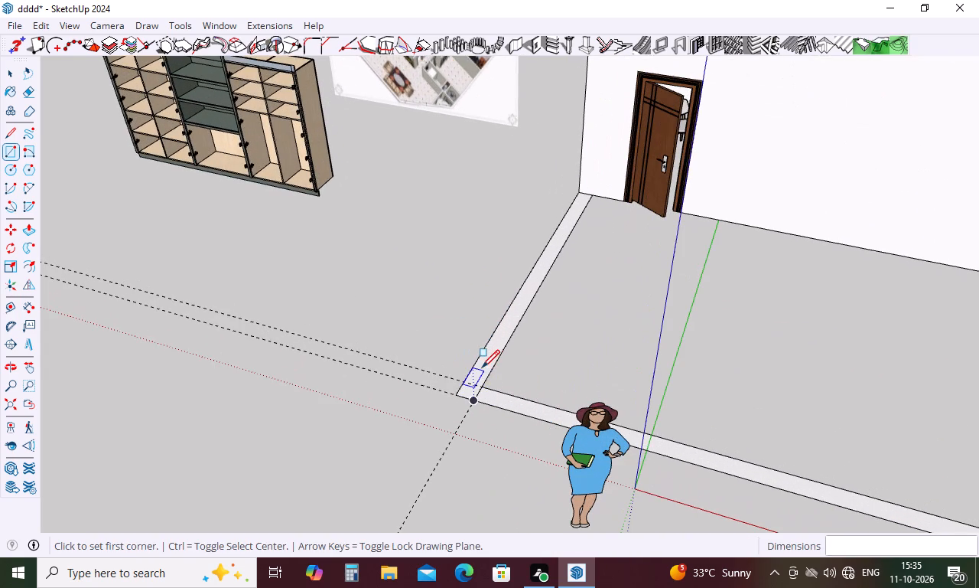
key(Escape)
key(e)
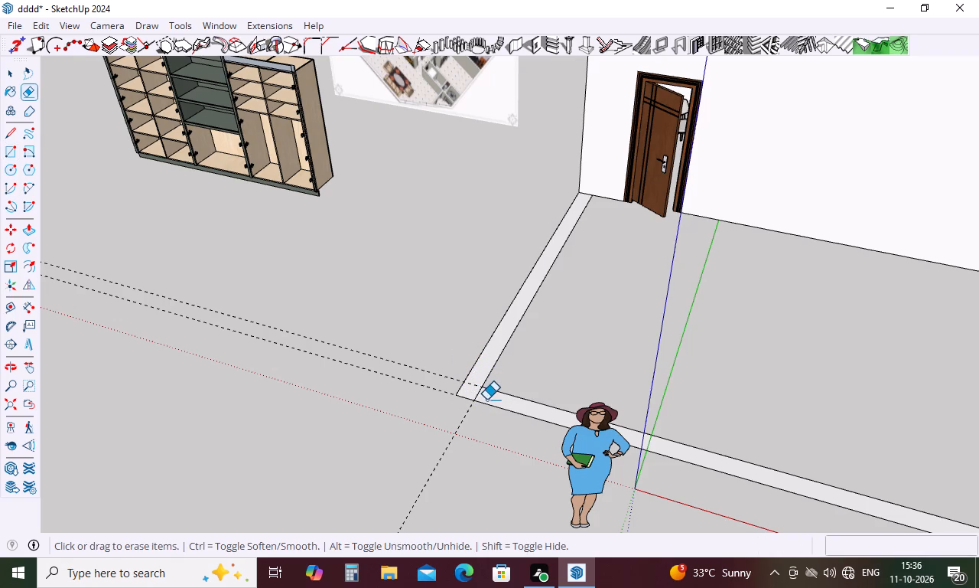
click(481, 399)
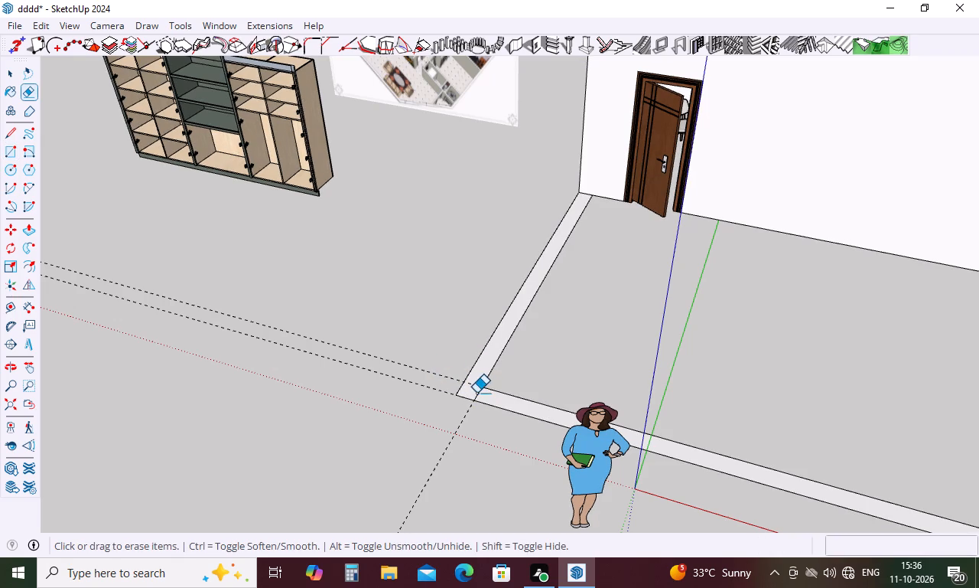
click(477, 394)
drag(449, 375, 431, 393)
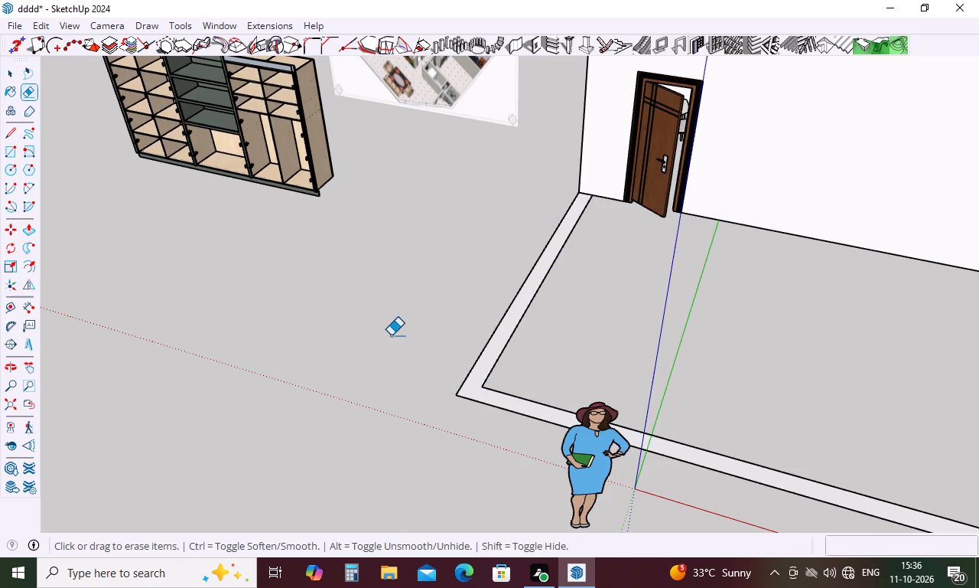
Draw a line along the ground from the other outer front corner of the bedroom block to the front wall strip.
scroll(391, 332, down, 17)
scroll(390, 296, down, 10)
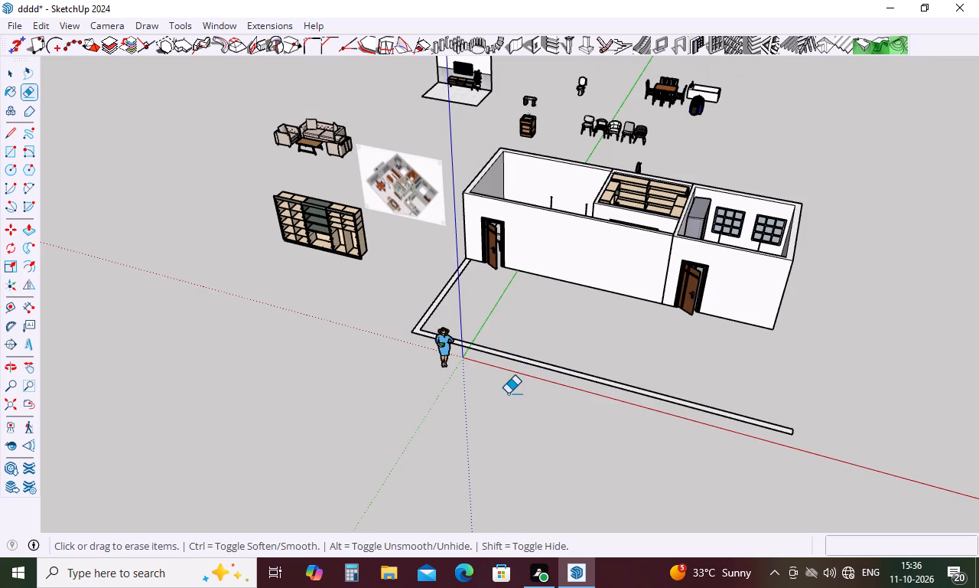
key(l)
click(774, 331)
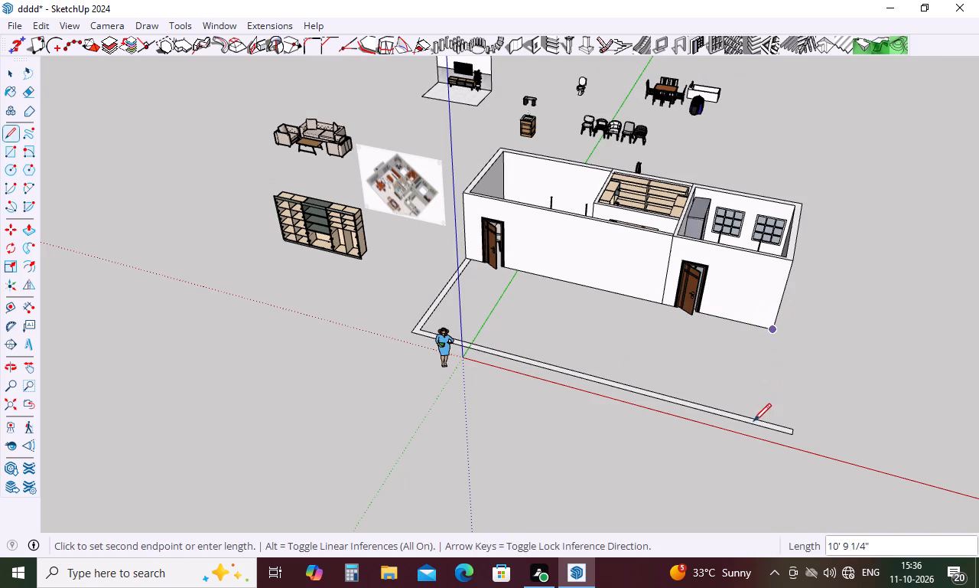
click(752, 426)
key(space)
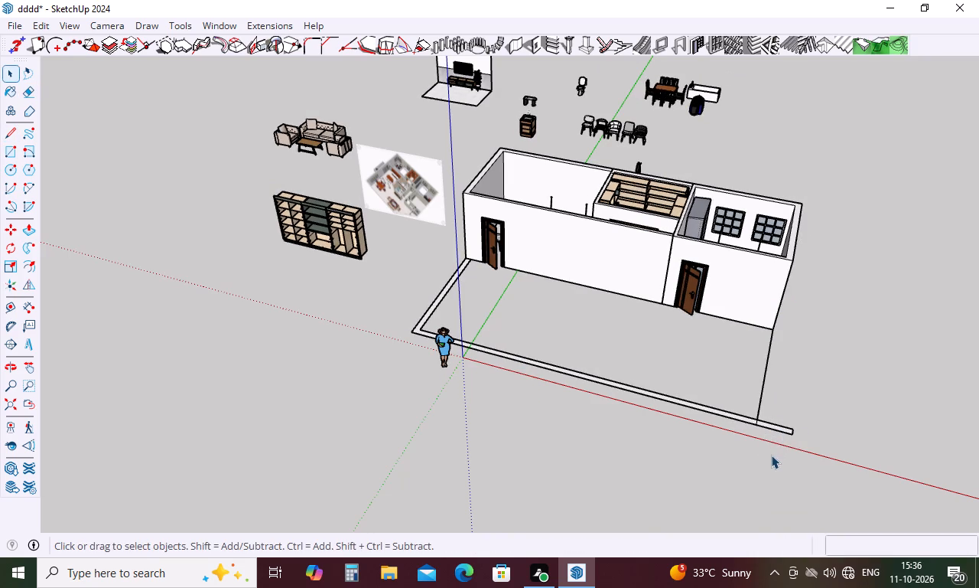
Erase the part of the front wall strip that extends past the new side line.
key(e)
drag(787, 424, 770, 443)
drag(797, 432, 796, 432)
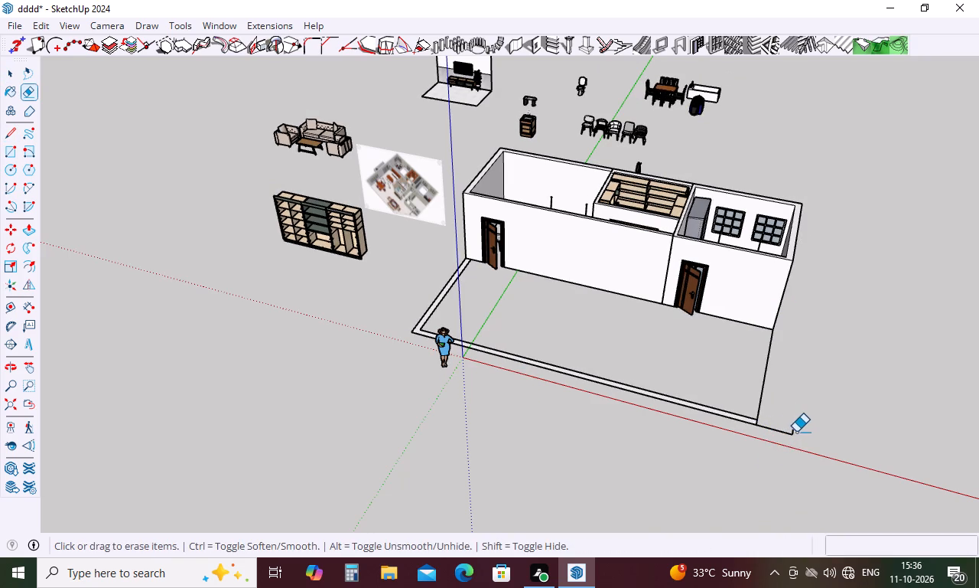
drag(796, 432, 784, 445)
drag(793, 433, 779, 443)
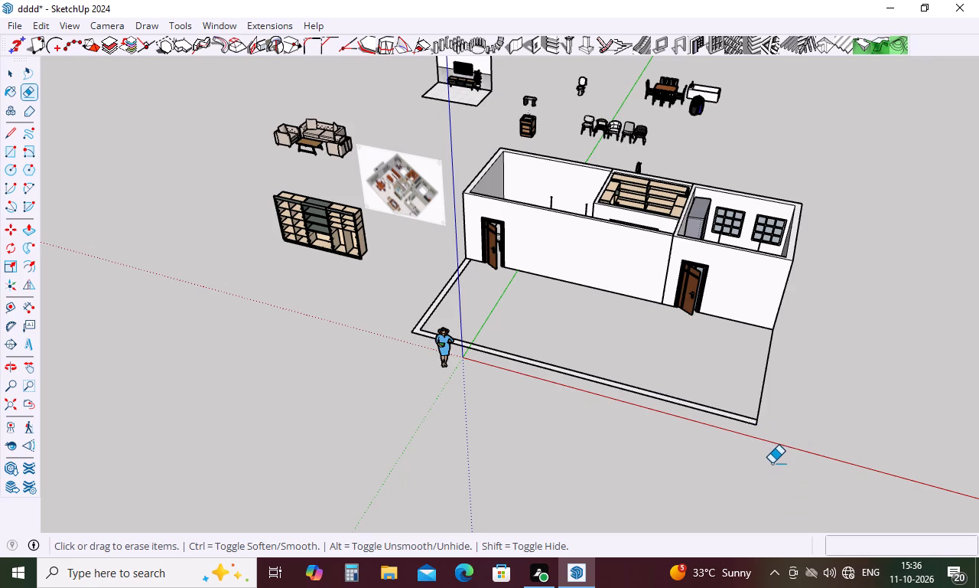
key(Escape)
key(p)
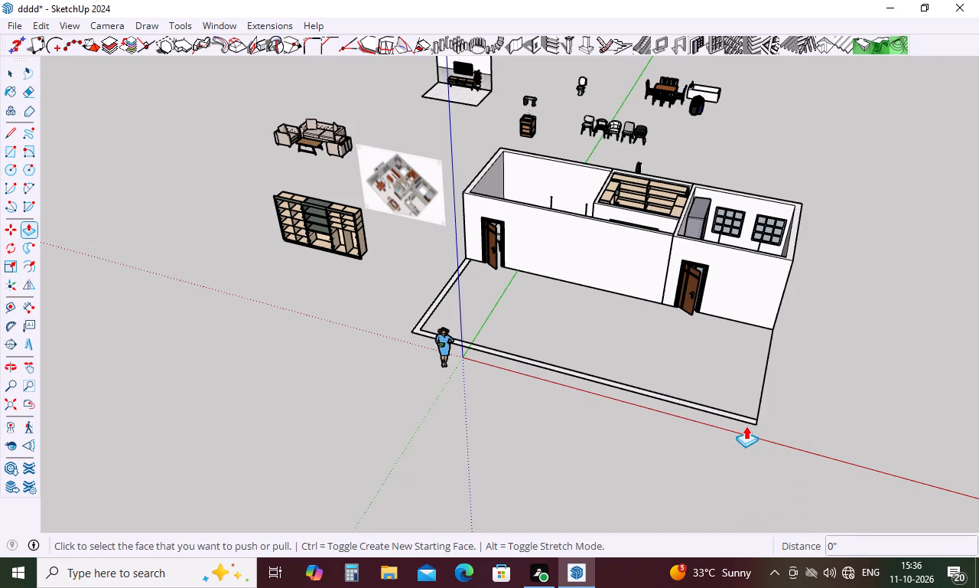
key(Escape)
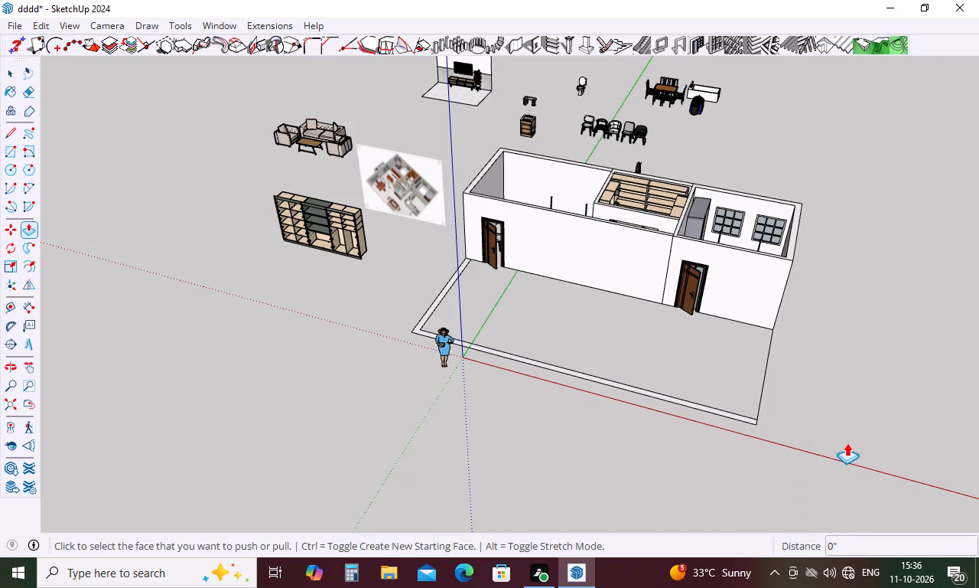
Place a guide 9" inside the new side line.
key(t)
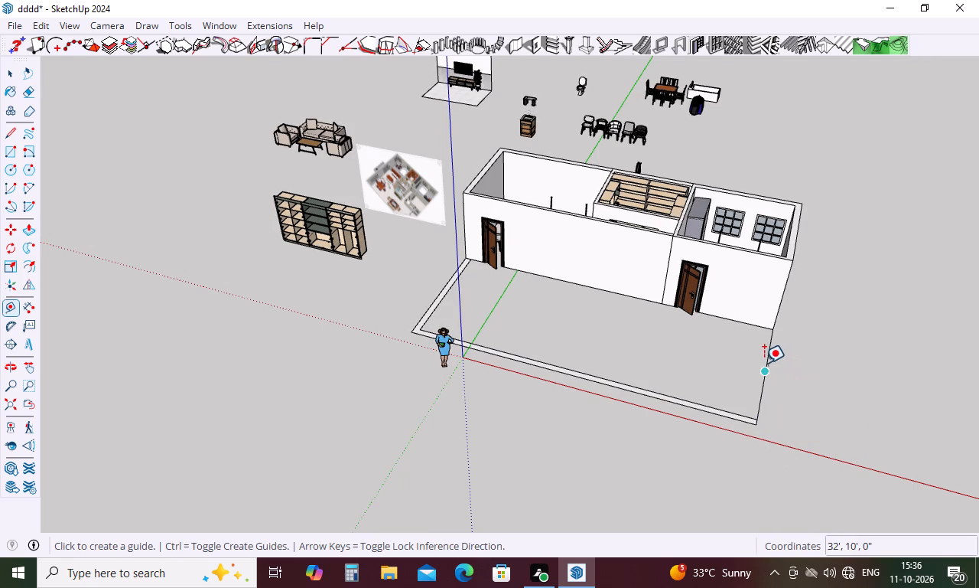
click(764, 363)
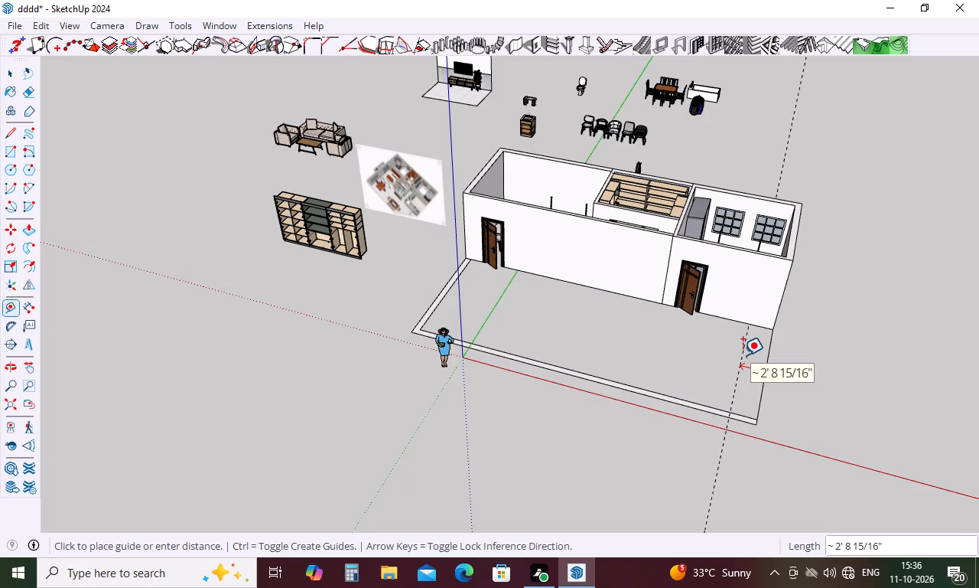
key(9)
key(Return)
key(Escape)
Draw a 15' 9" long, 9" wide rectangle from the bedroom's front corner to the front strip's outer corner as the second side wall.
key(r)
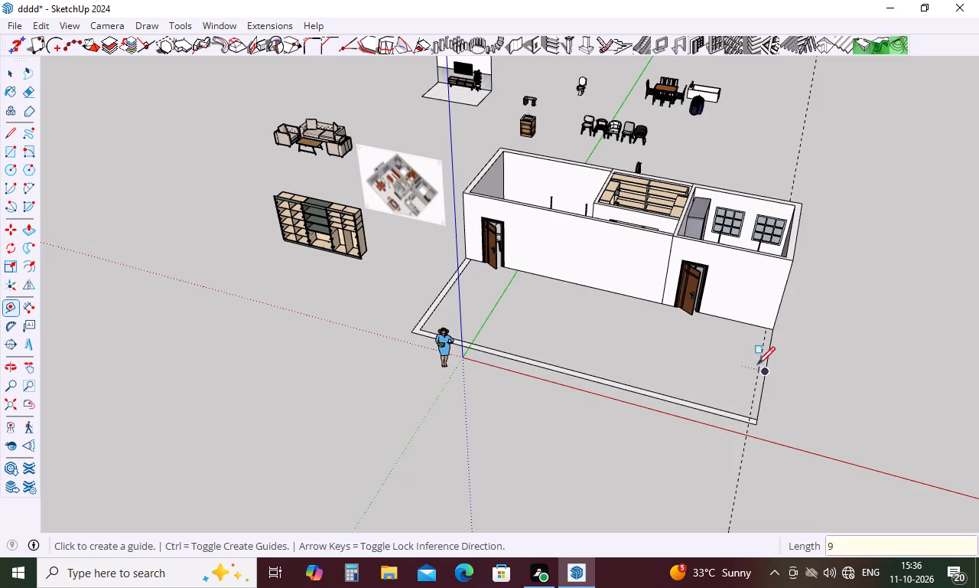
click(766, 331)
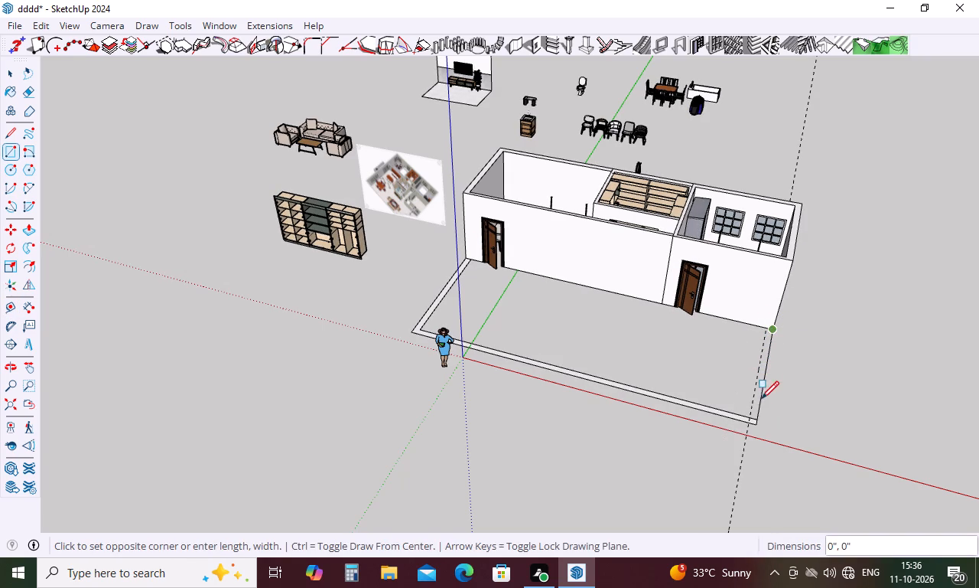
click(754, 424)
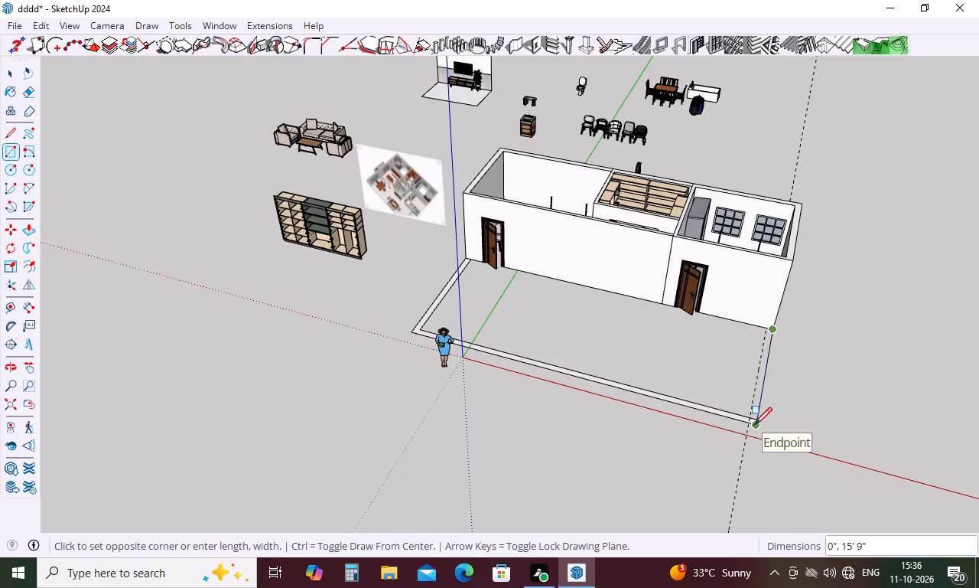
click(746, 422)
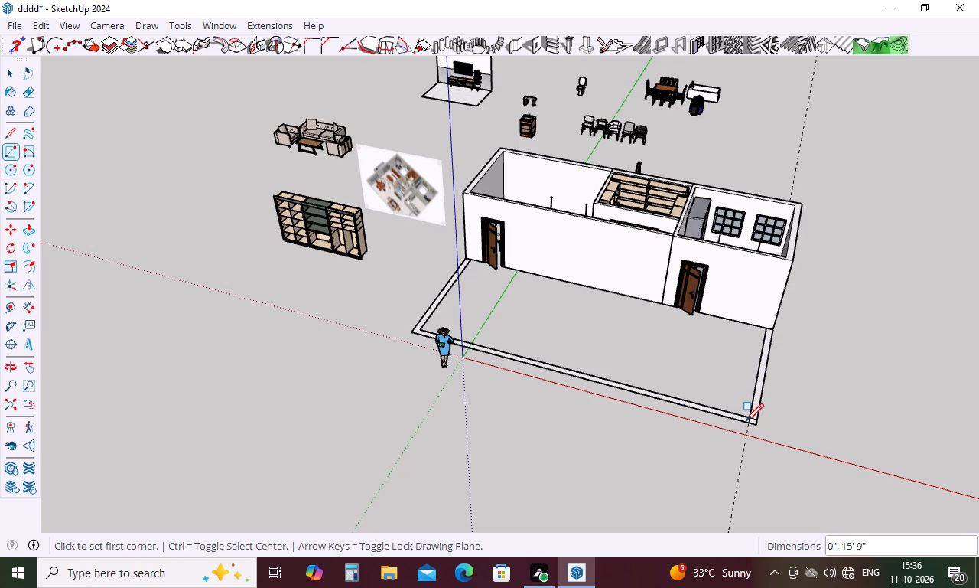
key(Escape)
Erase the guide and the overlapping edges where the second side strip meets the front wall strip.
key(e)
scroll(789, 412, up, 10)
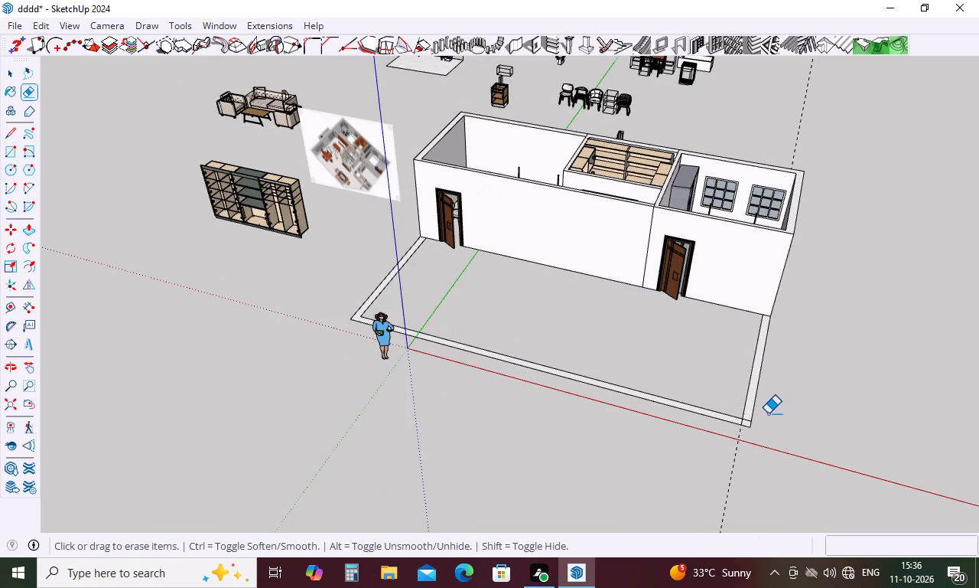
scroll(758, 420, up, 15)
drag(732, 423, 720, 431)
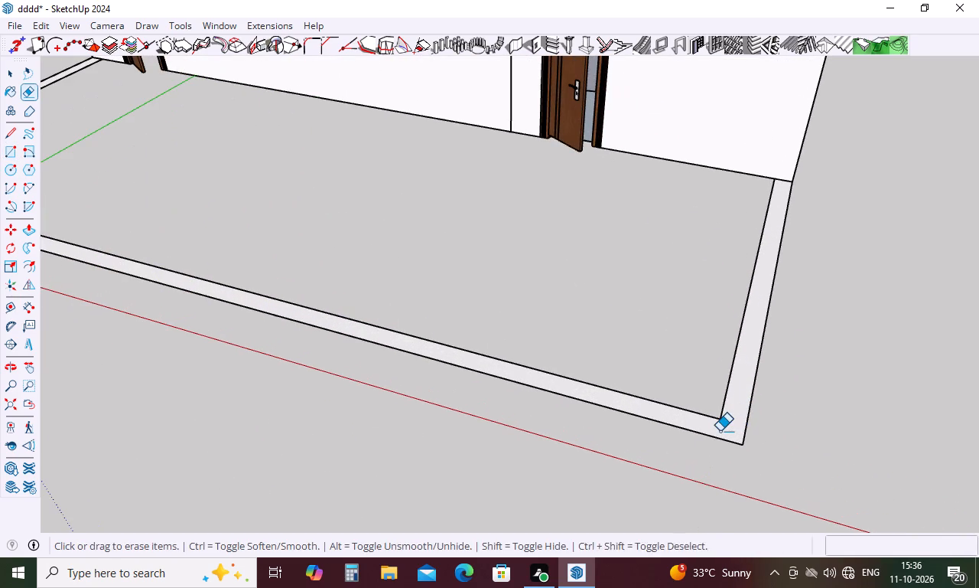
key(Escape)
Draw a 9" line across the front wall strip from the inner corner beside the second side strip.
key(l)
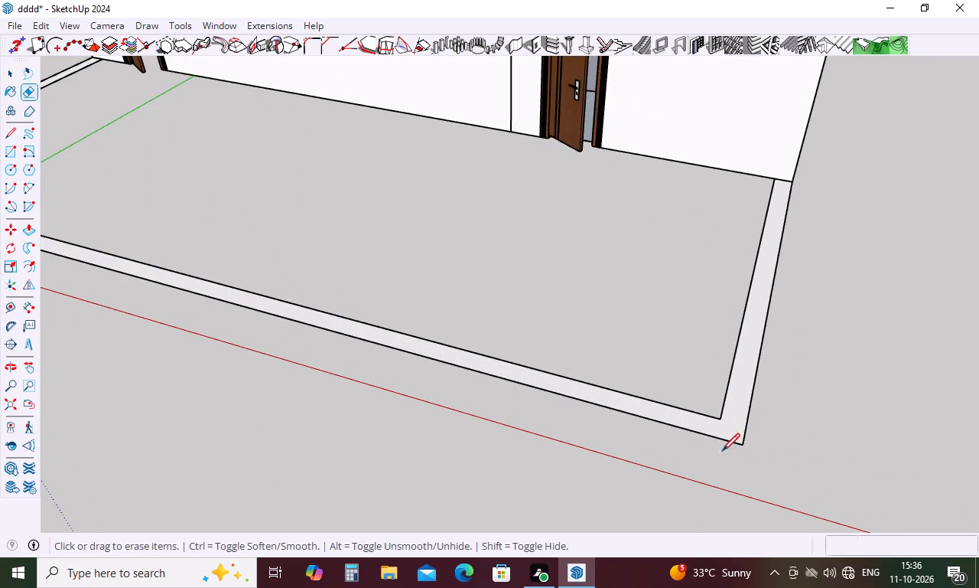
click(721, 420)
click(717, 435)
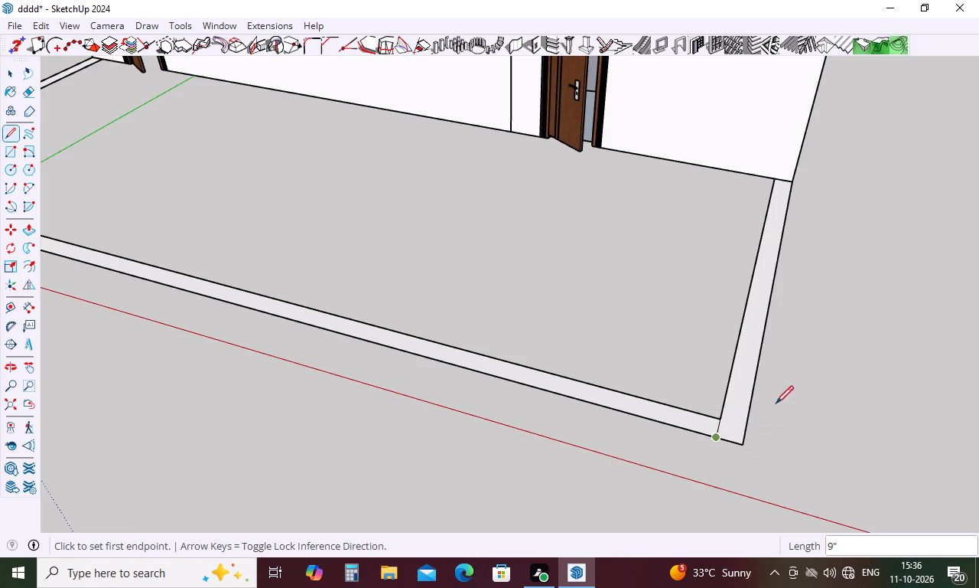
Delete the scale figure of the woman standing at the first corner of the wall strips.
scroll(805, 400, down, 9)
scroll(70, 205, up, 5)
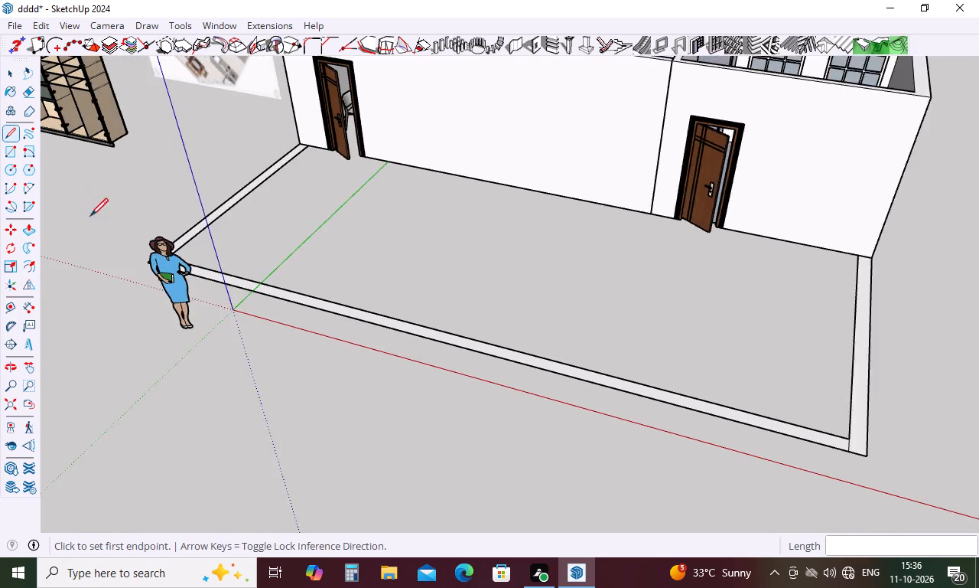
scroll(90, 216, up, 4)
key(space)
click(174, 278)
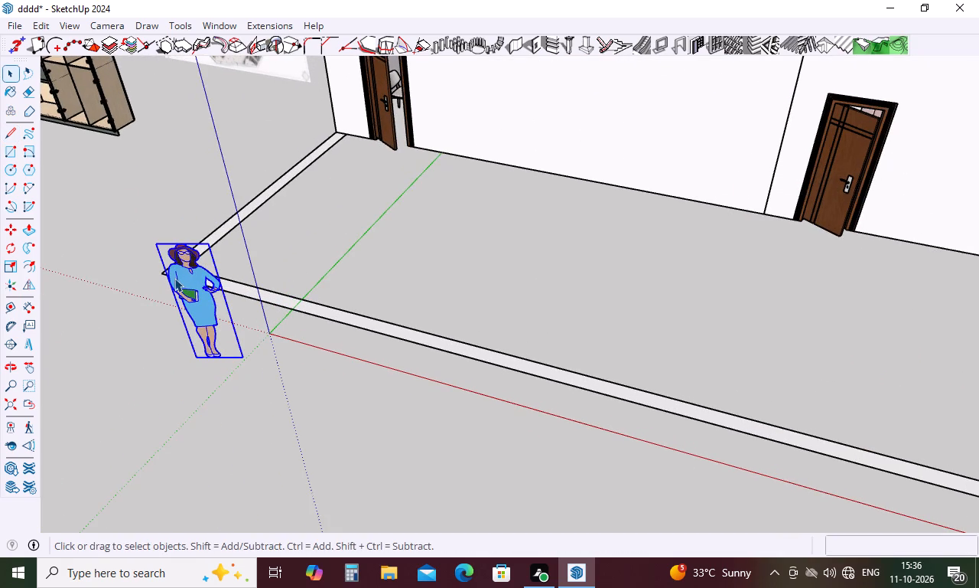
key(Delete)
Draw a 9" line across the front wall strip from the inner corner beside the first side strip.
key(l)
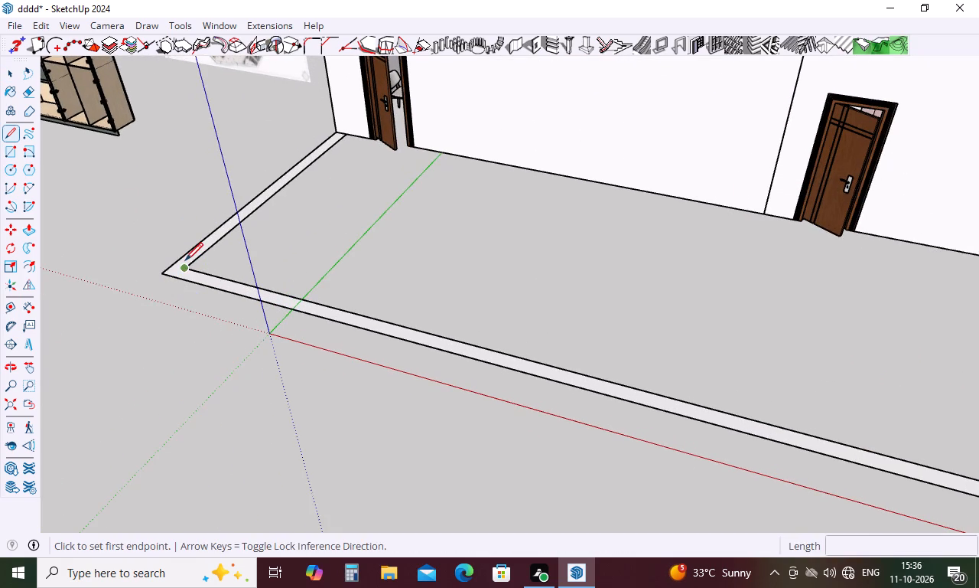
click(185, 261)
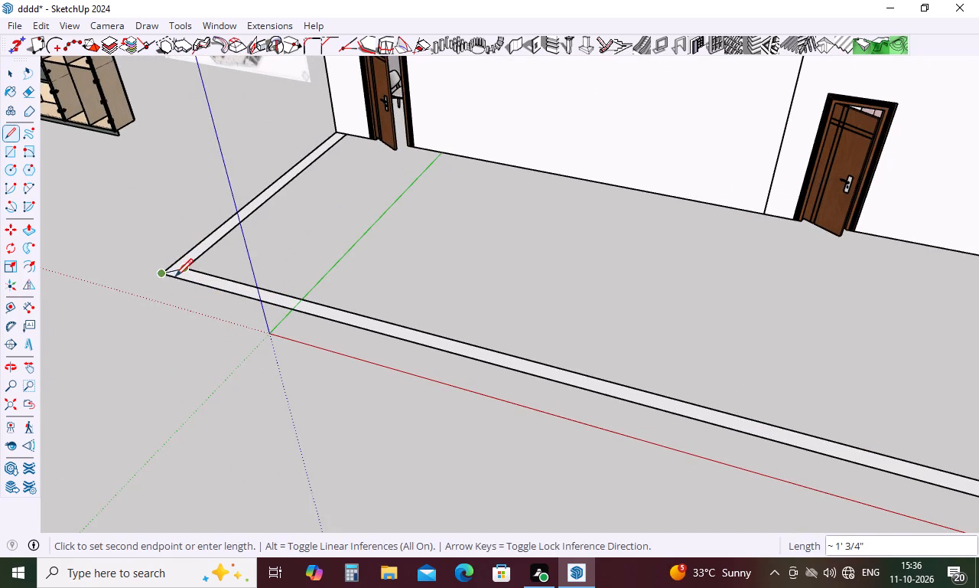
click(176, 276)
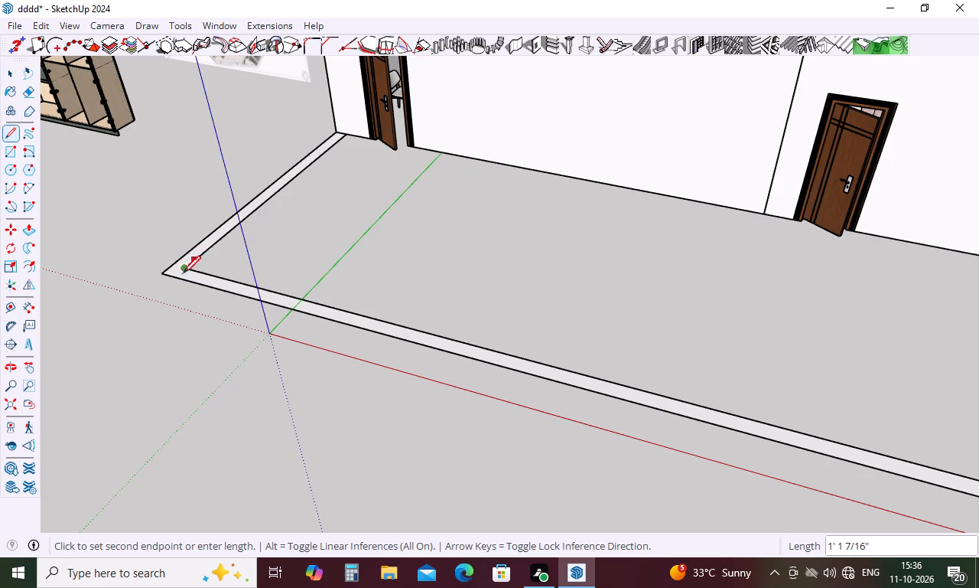
click(181, 283)
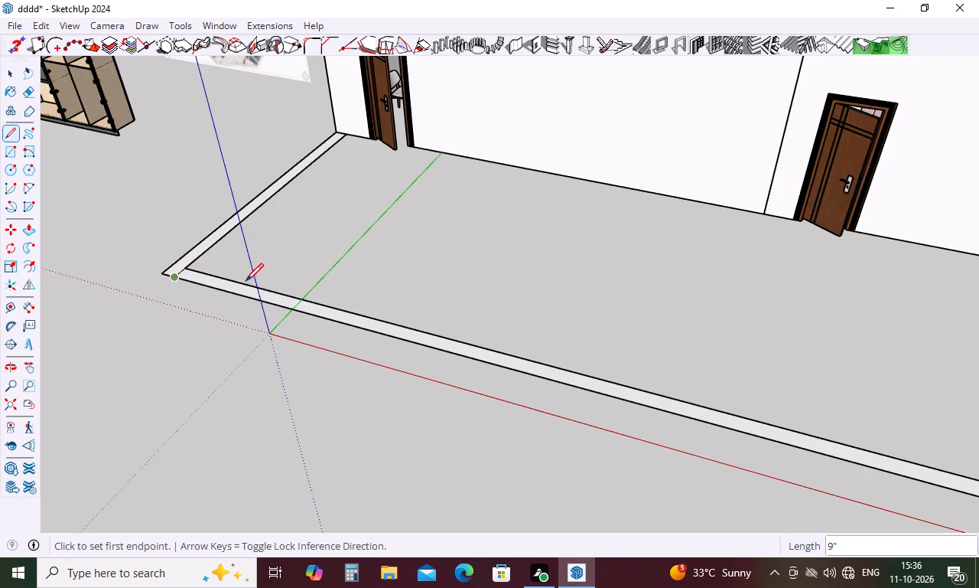
key(space)
Push/Pull the two side wall strips up by the previously used wall height, matching the bedroom walls, leaving the front strip flat.
scroll(168, 238, down, 5)
key(p)
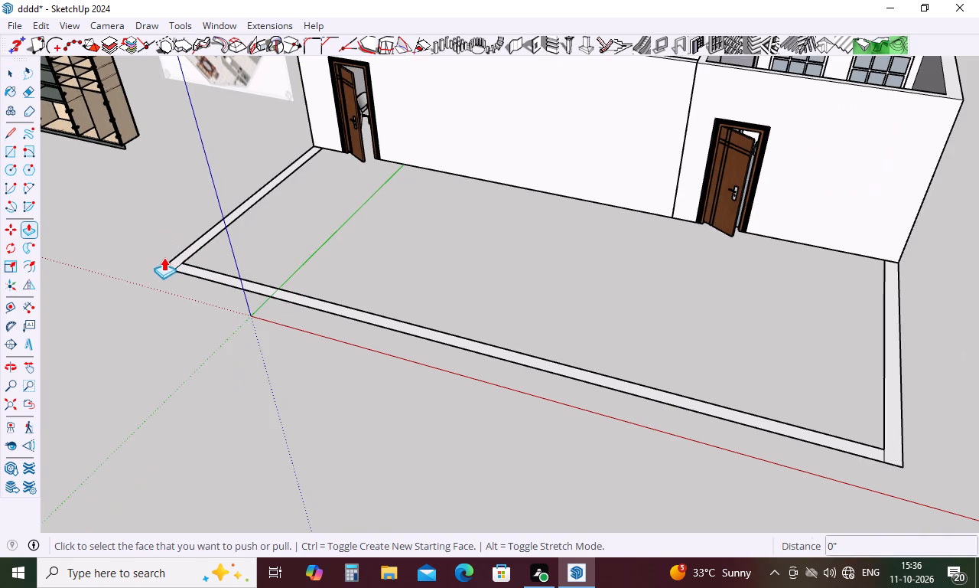
double_click(168, 265)
scroll(165, 242, down, 2)
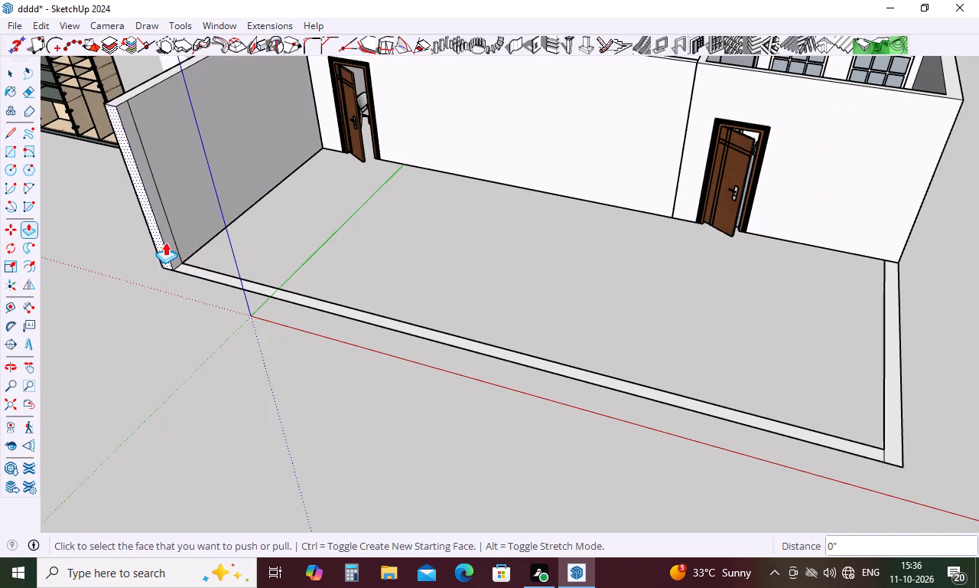
scroll(165, 242, down, 2)
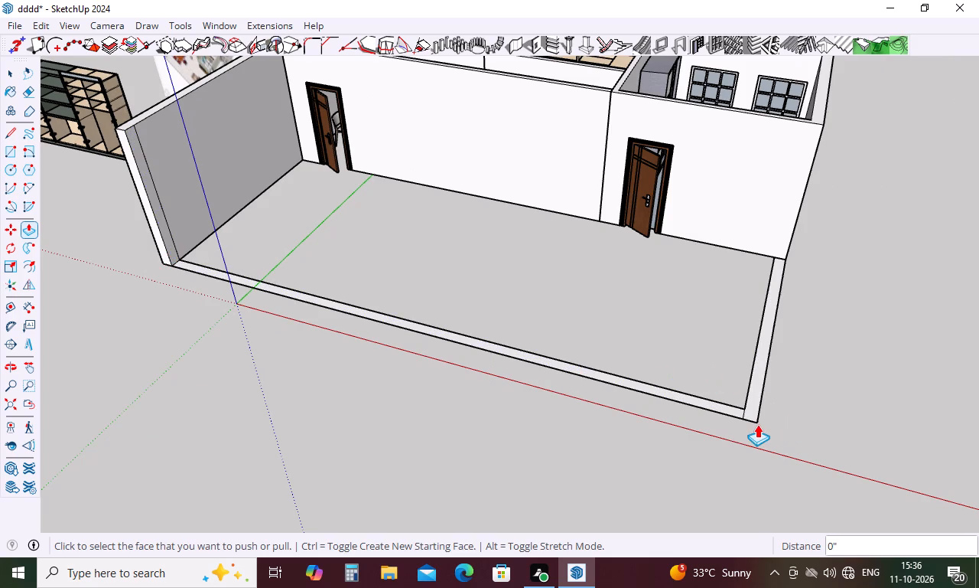
double_click(749, 417)
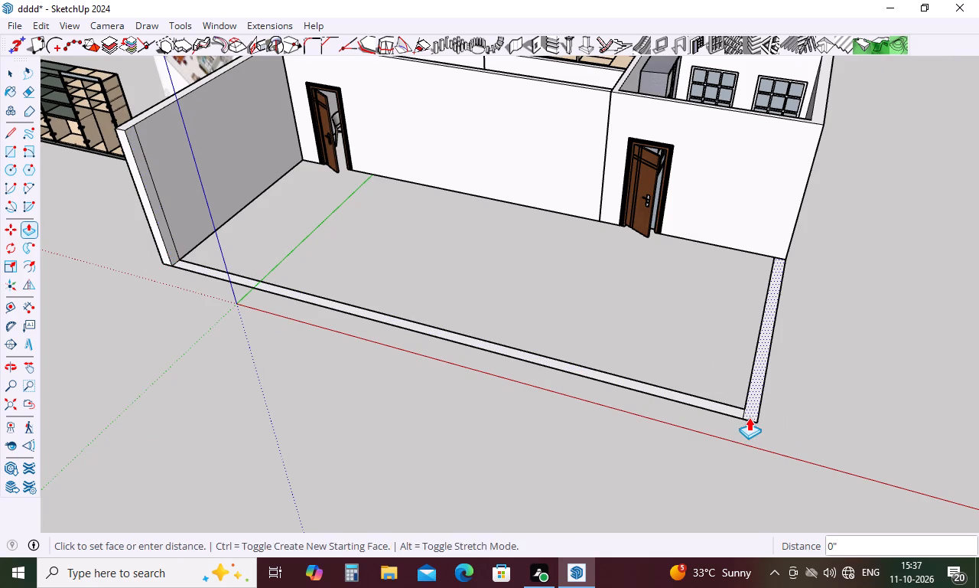
key(Escape)
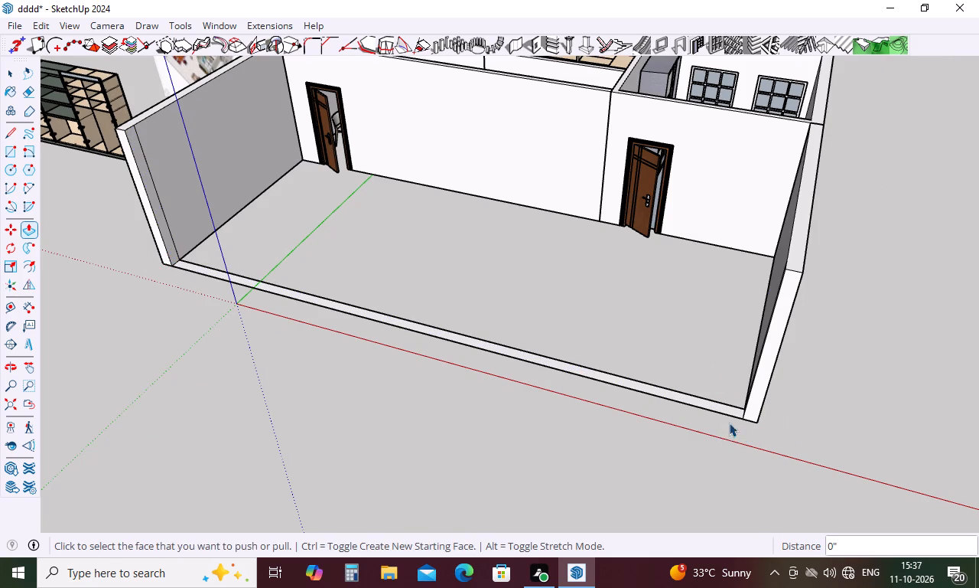
key(space)
Examine the floor plan image beside the model and compare it with the new front room's layout.
middle_drag(709, 410, 692, 450)
scroll(691, 394, down, 7)
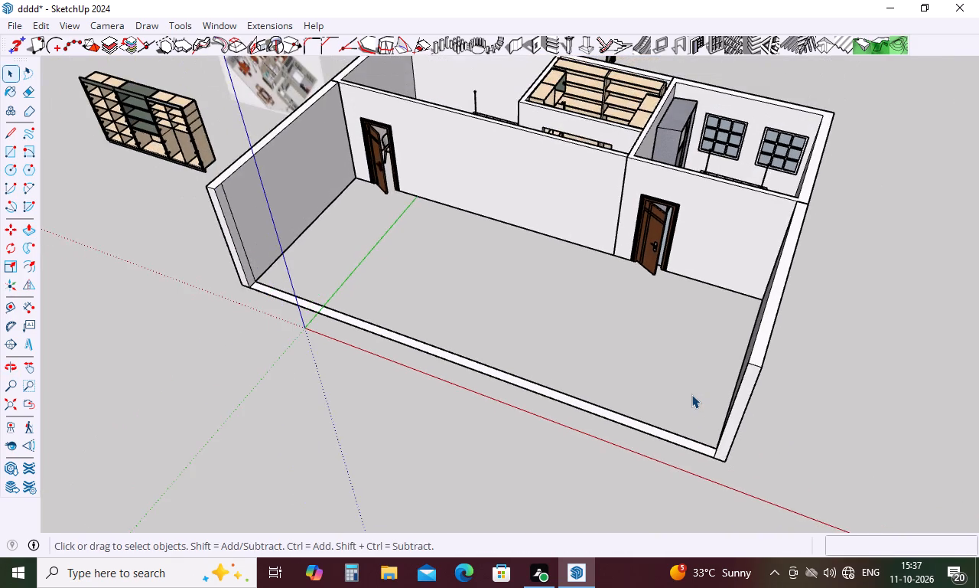
scroll(691, 394, down, 8)
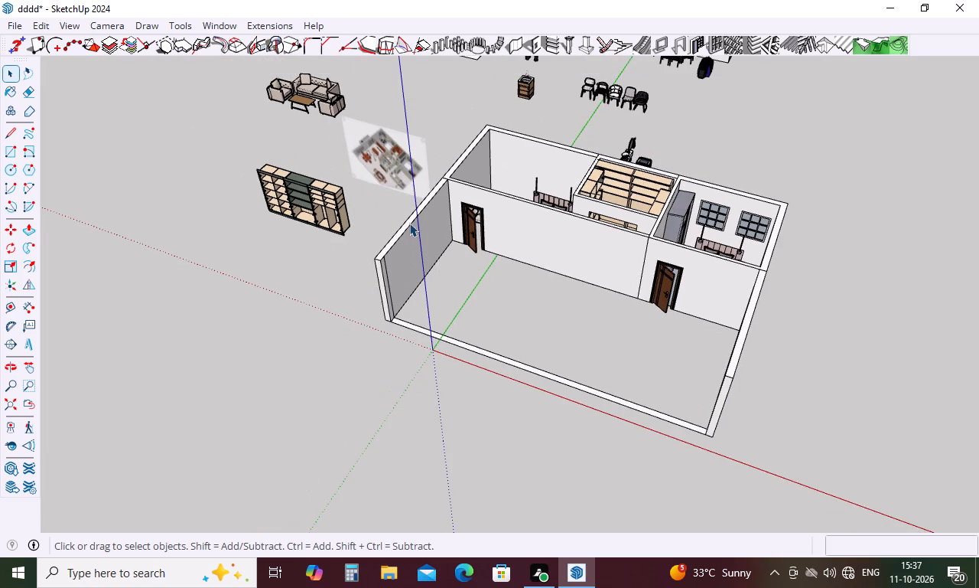
scroll(377, 173, up, 19)
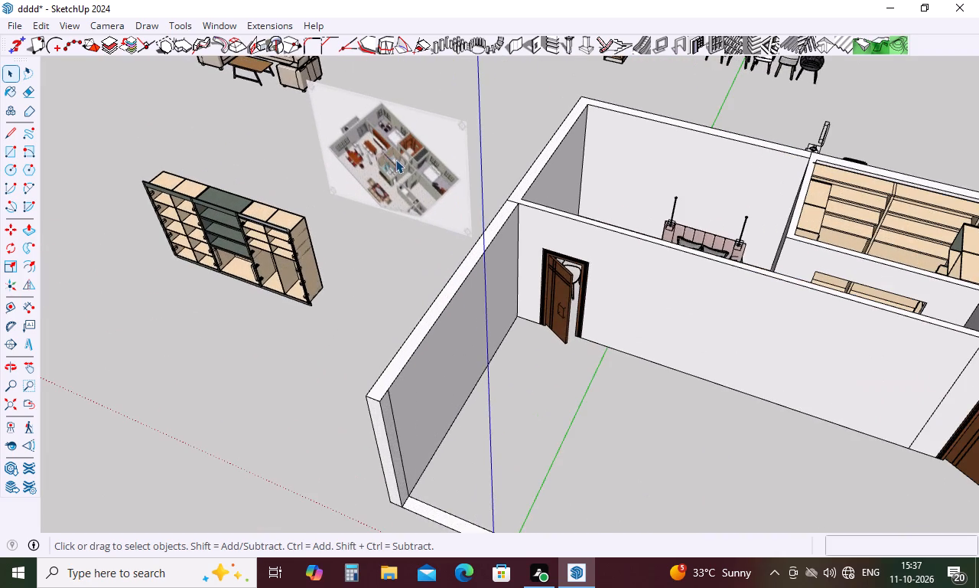
key(Escape)
scroll(385, 162, down, 17)
scroll(354, 141, up, 5)
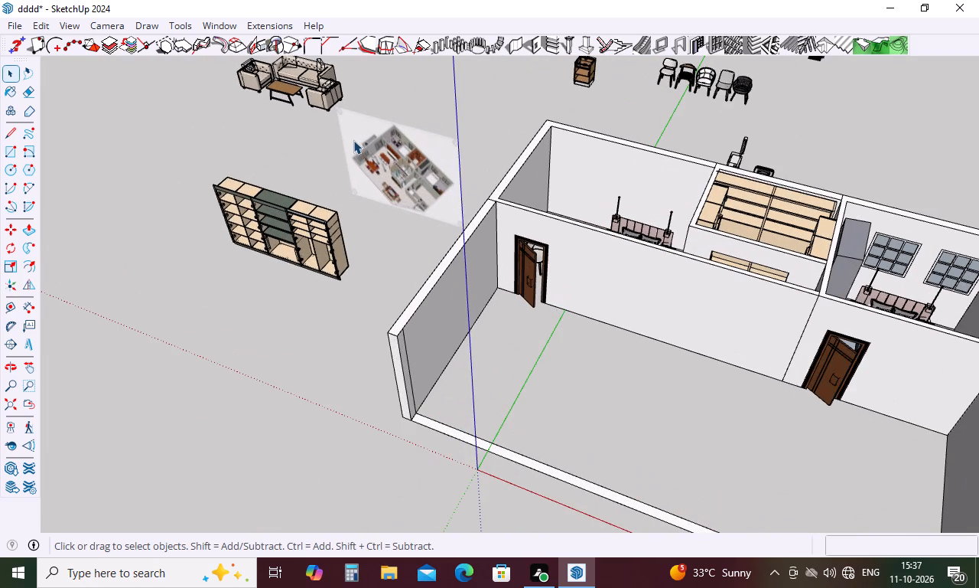
scroll(332, 145, down, 5)
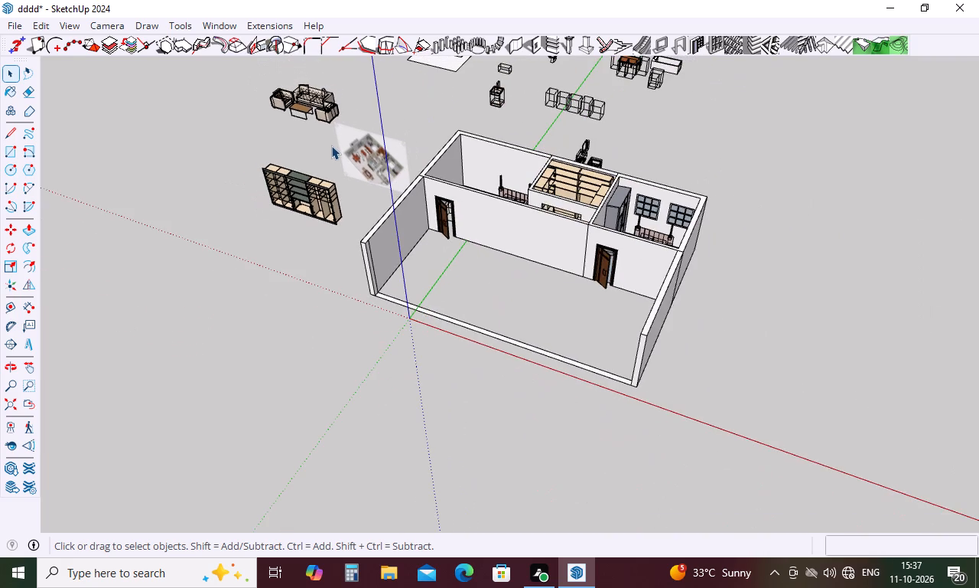
Rotate the sofa set with coffee table 180° on the ground plane about its bottom corner.
scroll(305, 74, up, 8)
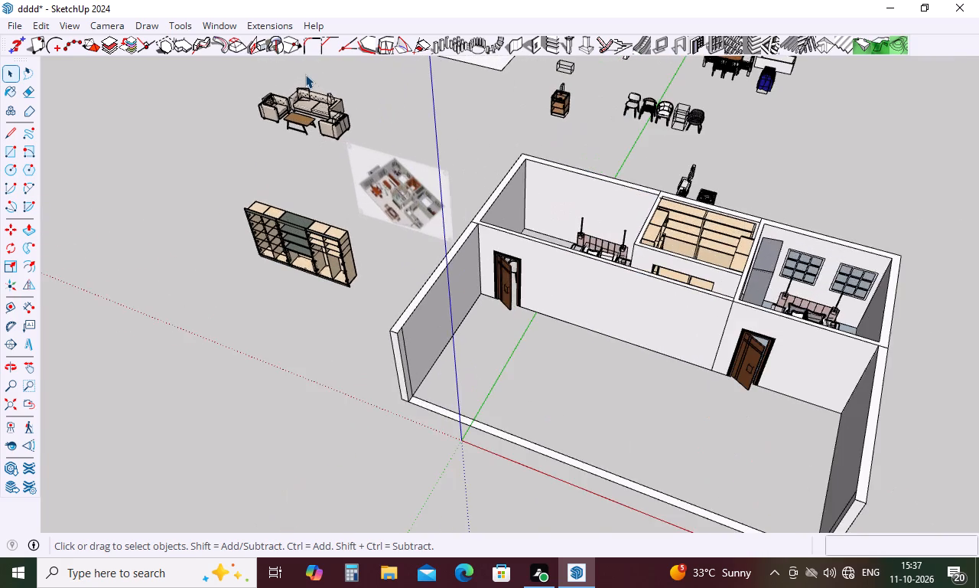
scroll(305, 74, up, 2)
click(326, 133)
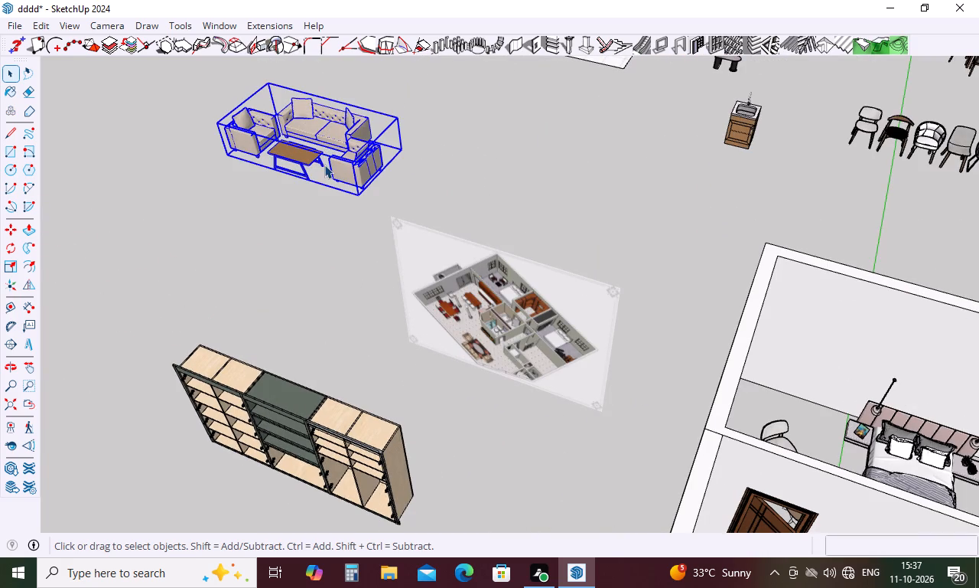
key(q)
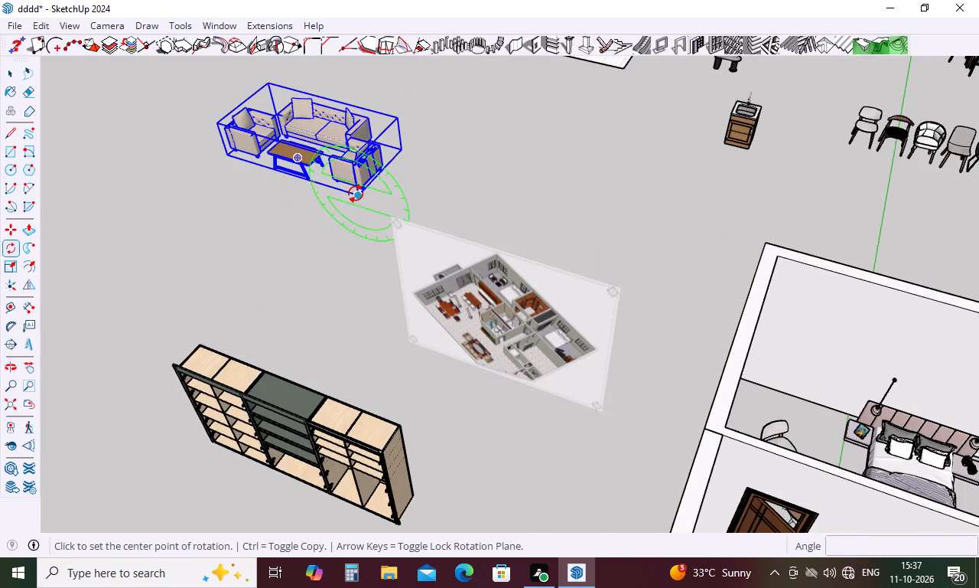
key(Down)
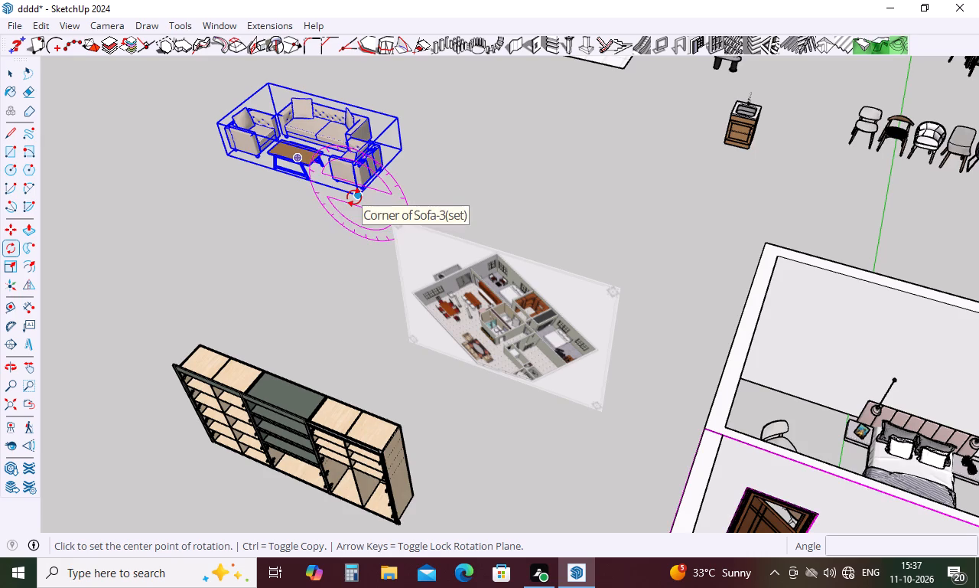
key(Down)
key(Left)
key(Left)
key(Right)
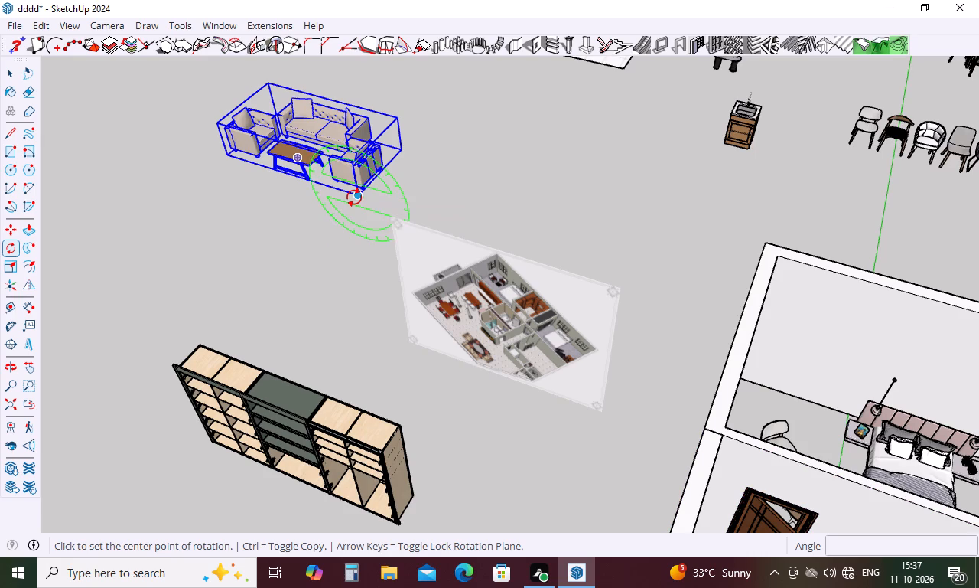
key(Right)
key(Up)
click(354, 198)
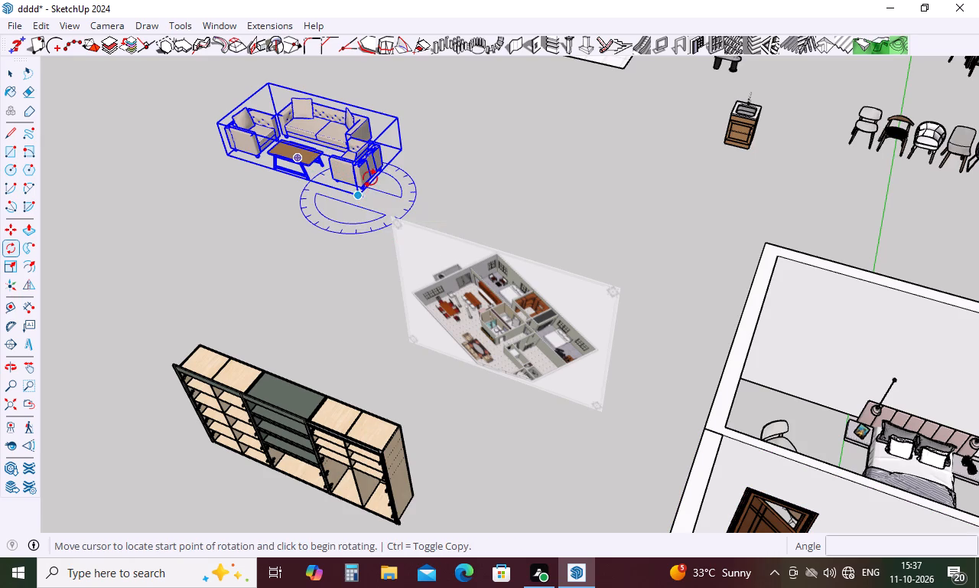
click(389, 162)
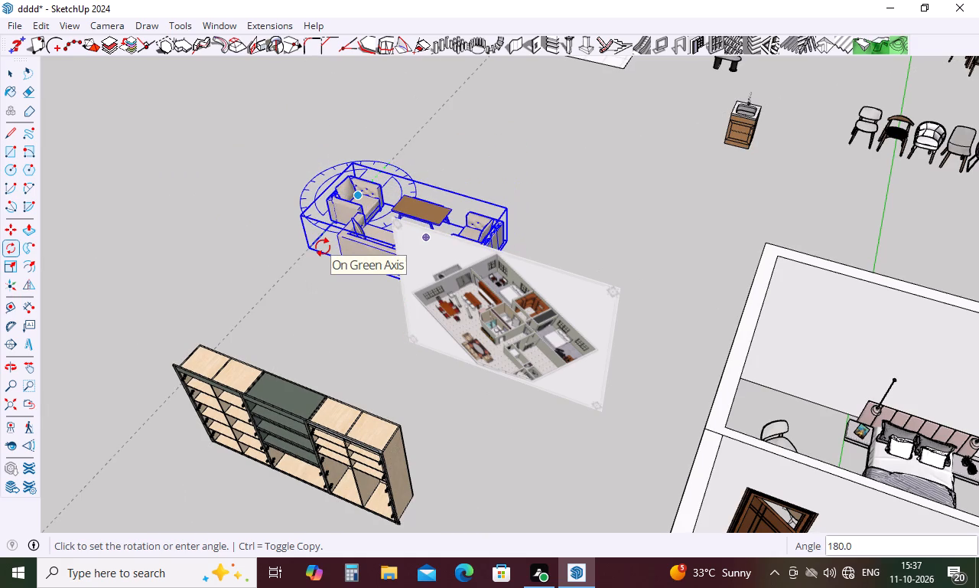
text(180)
key(Return)
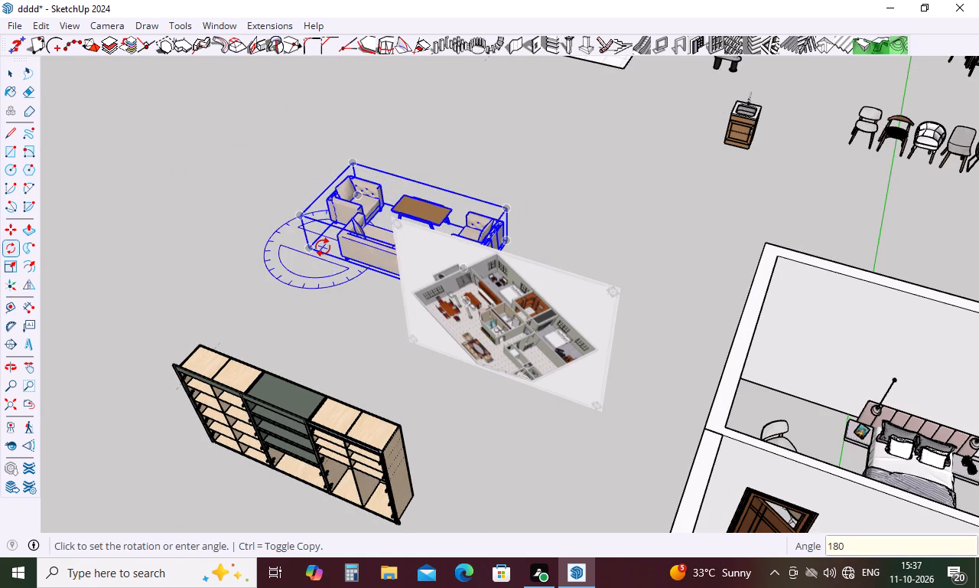
key(space)
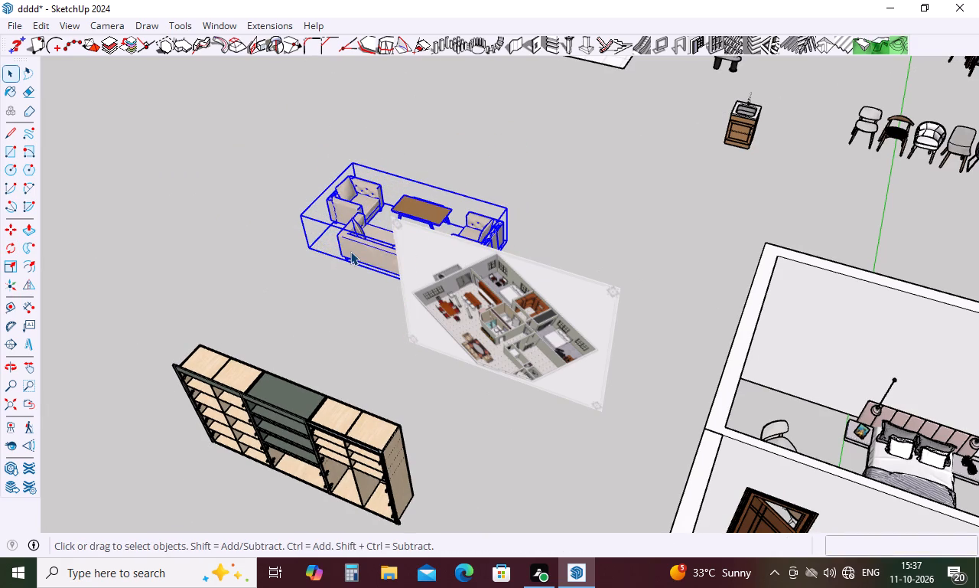
Move the sofa set about 50' 4" into the front room, with its back corner on the front wall strip's edge.
key(m)
click(310, 245)
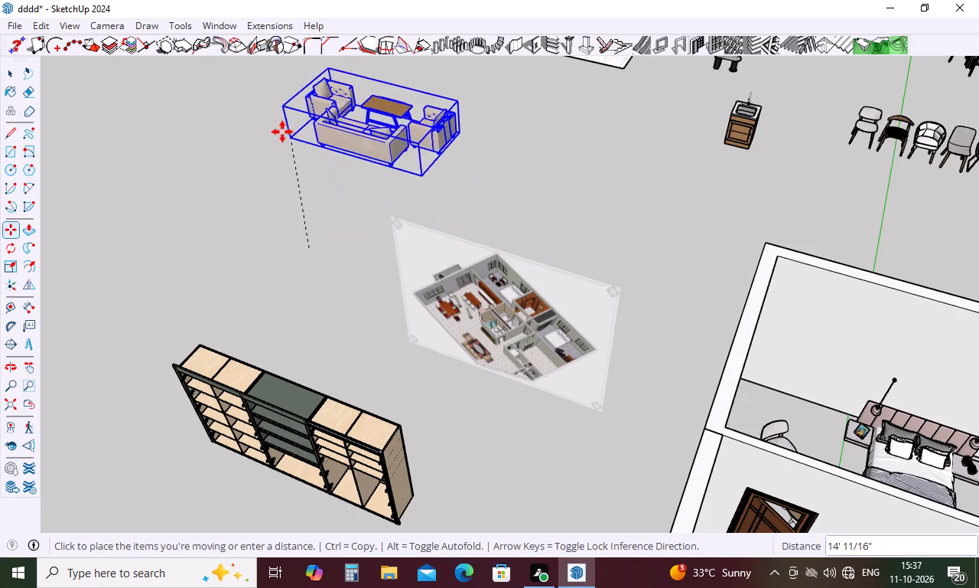
scroll(282, 132, down, 5)
scroll(240, 193, down, 10)
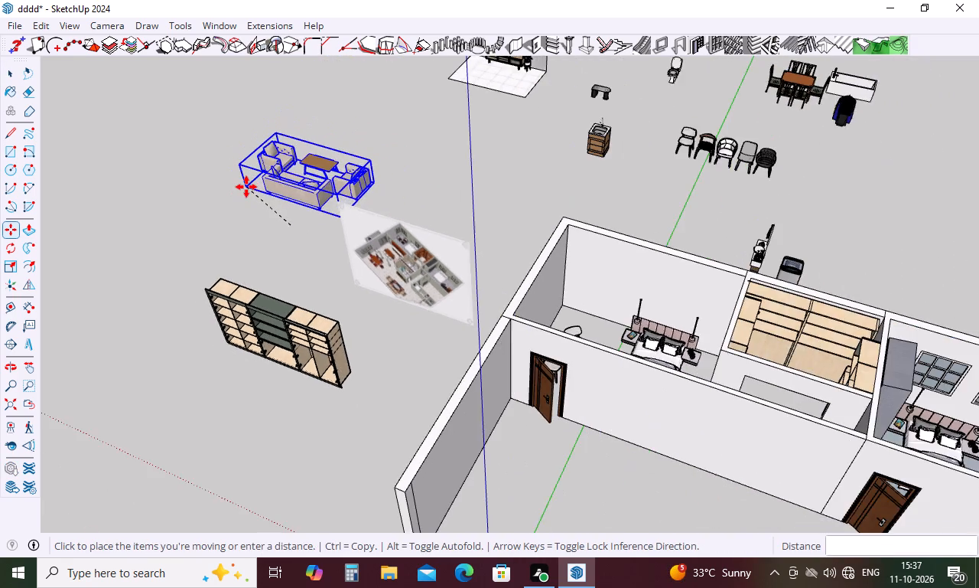
scroll(246, 187, down, 4)
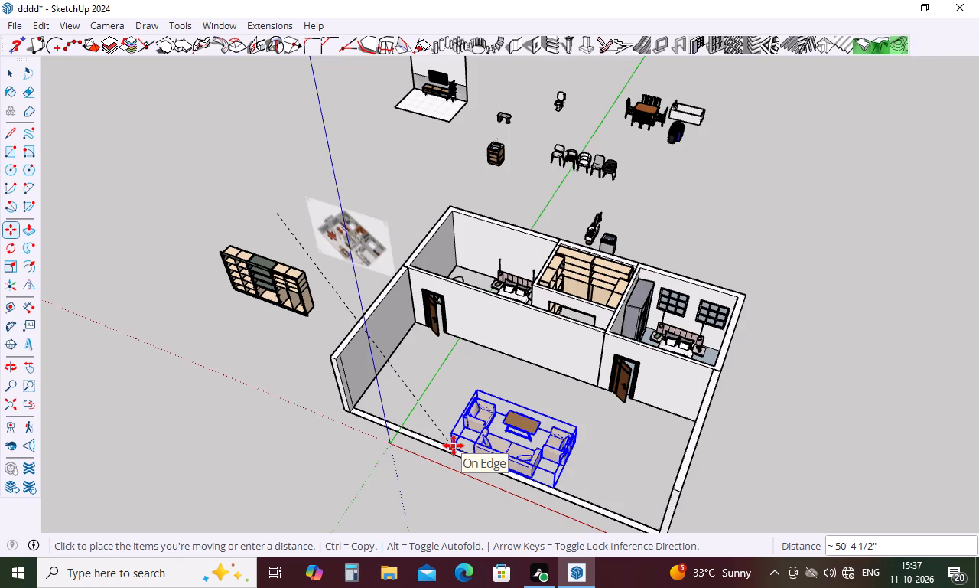
click(454, 446)
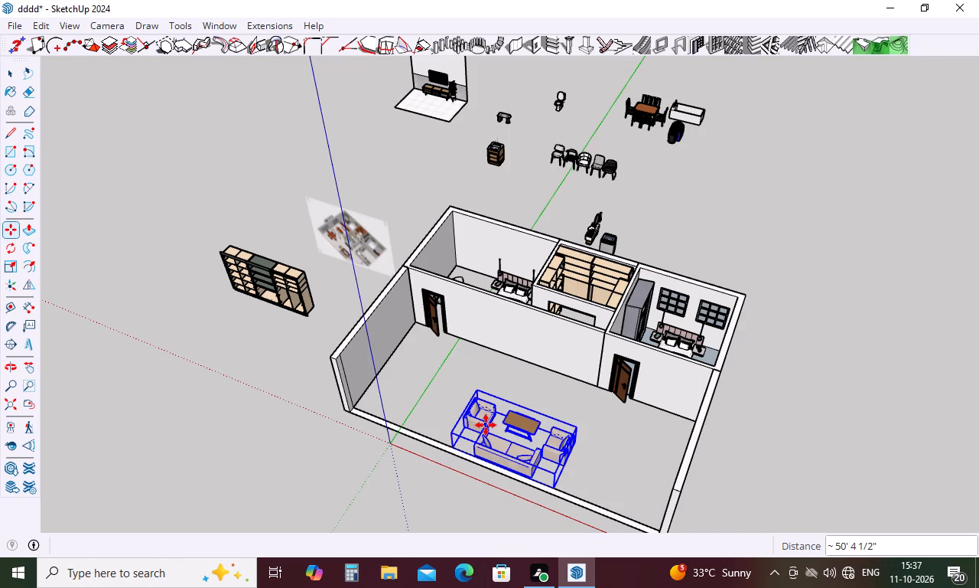
key(space)
Scale the sofa set to about 0.75 of its depth and stretch it slightly taller.
scroll(561, 448, up, 6)
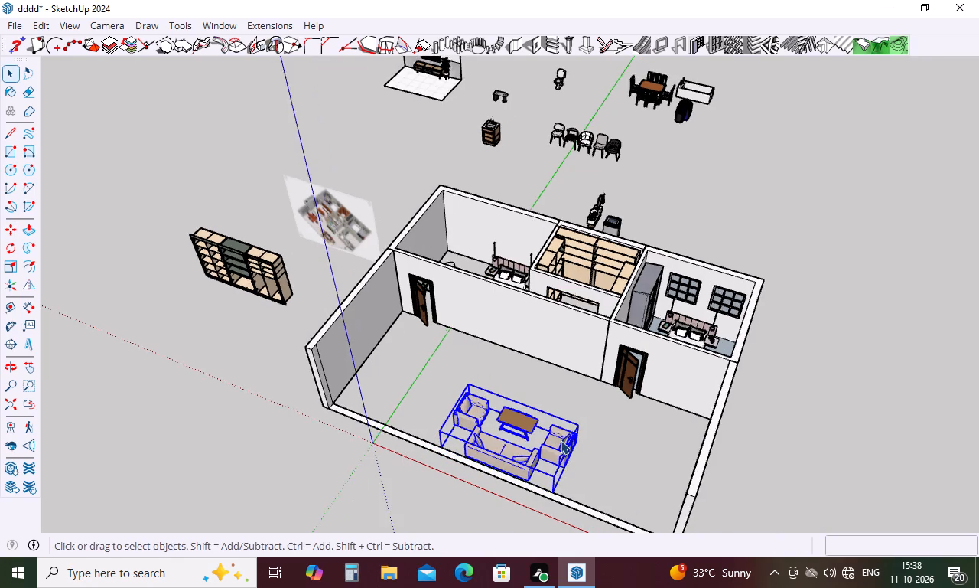
key(s)
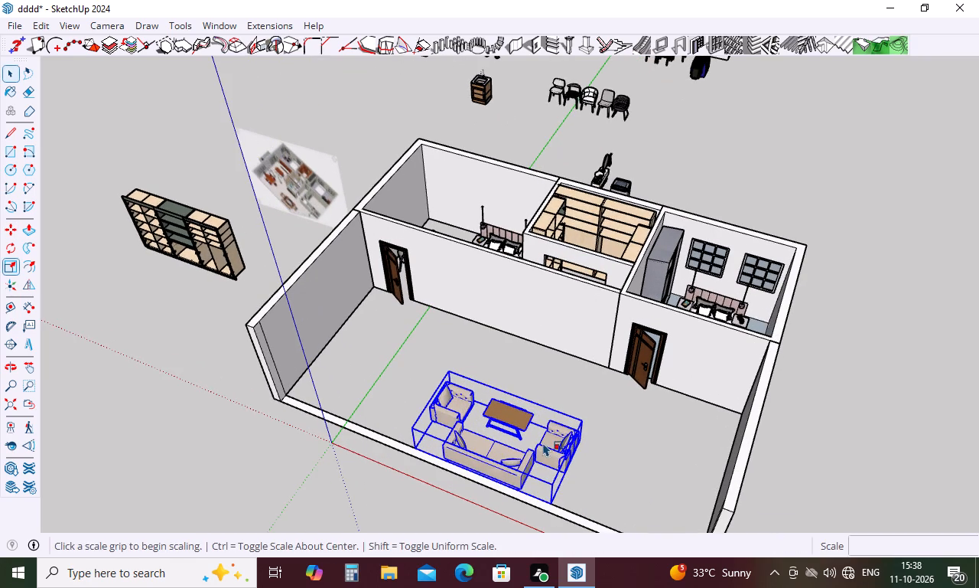
click(511, 395)
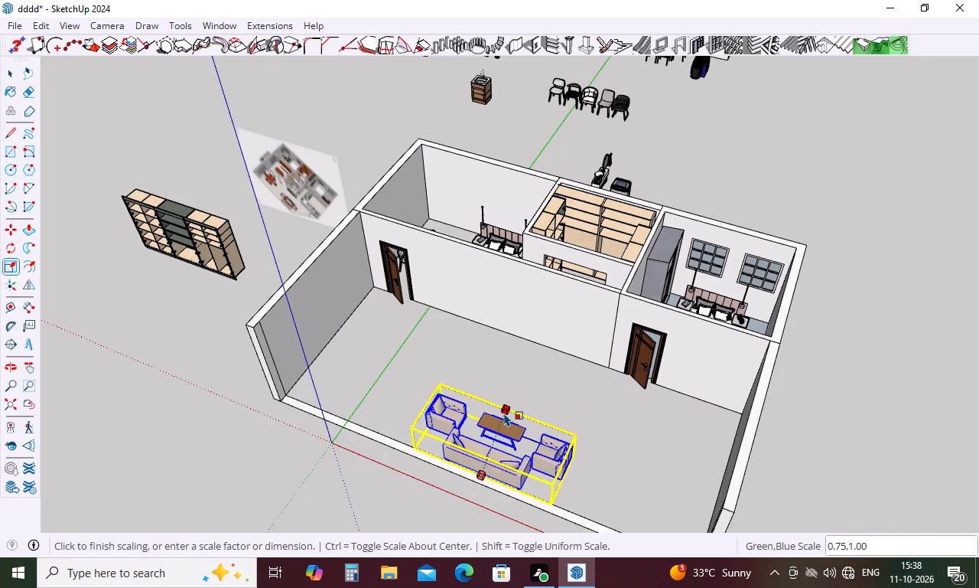
click(503, 414)
click(562, 463)
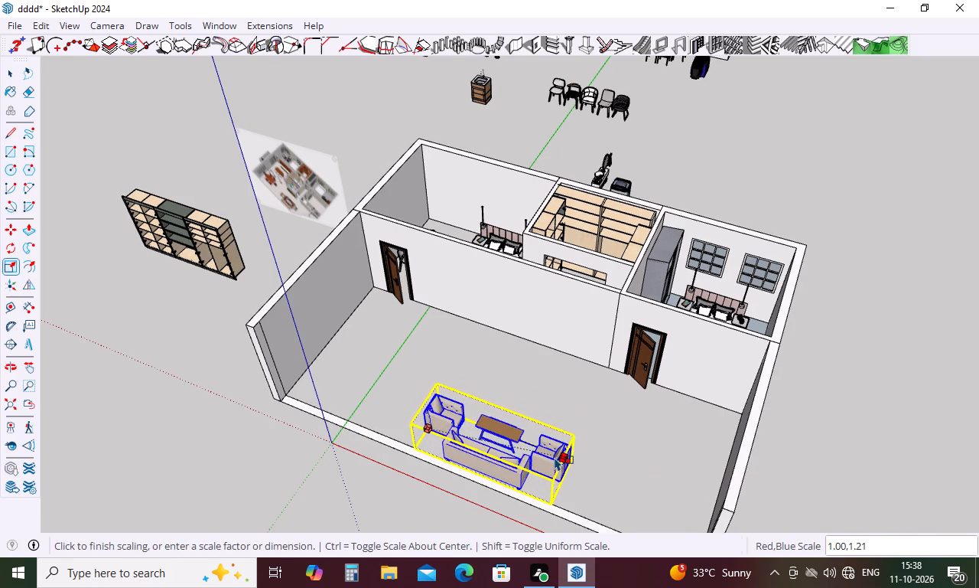
click(555, 457)
key(space)
click(398, 484)
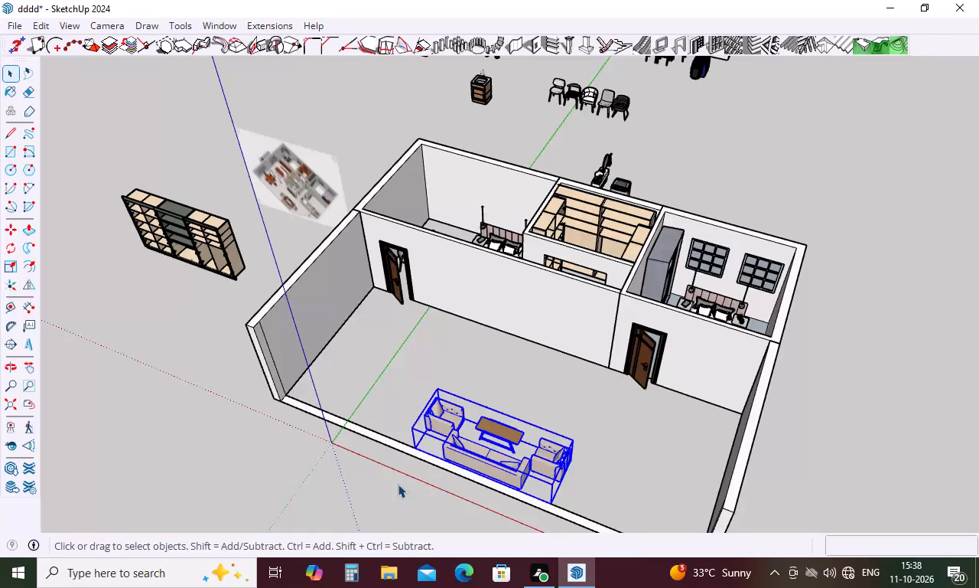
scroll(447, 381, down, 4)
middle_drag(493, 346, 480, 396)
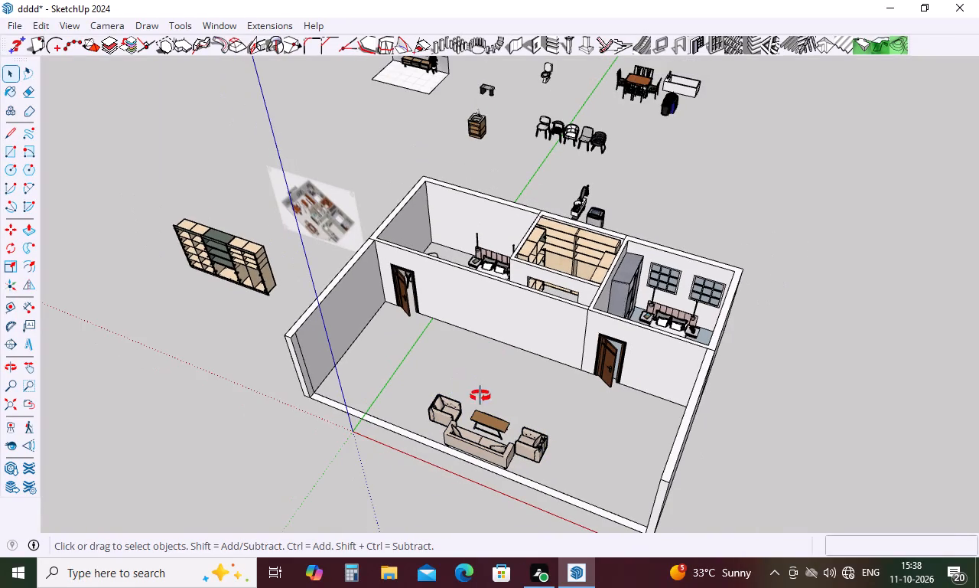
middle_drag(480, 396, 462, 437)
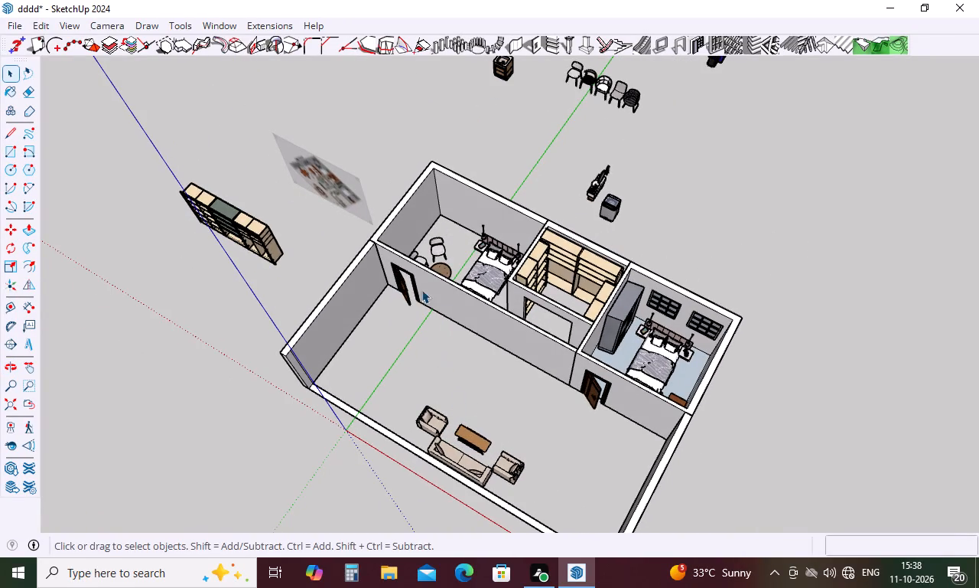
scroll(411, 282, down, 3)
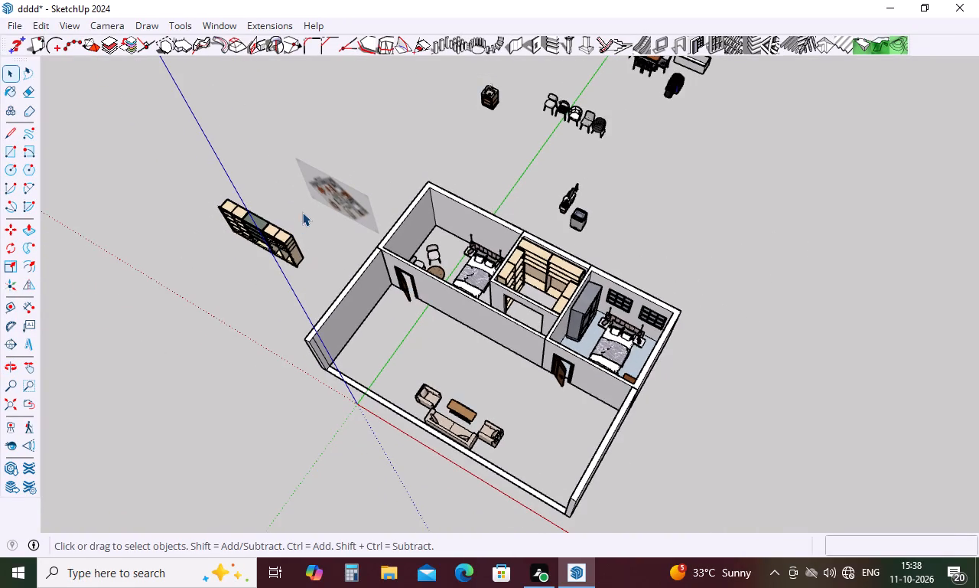
Examine the floor plan image beside the model to check the living-room layout against the front room.
scroll(310, 205, up, 15)
scroll(340, 188, up, 11)
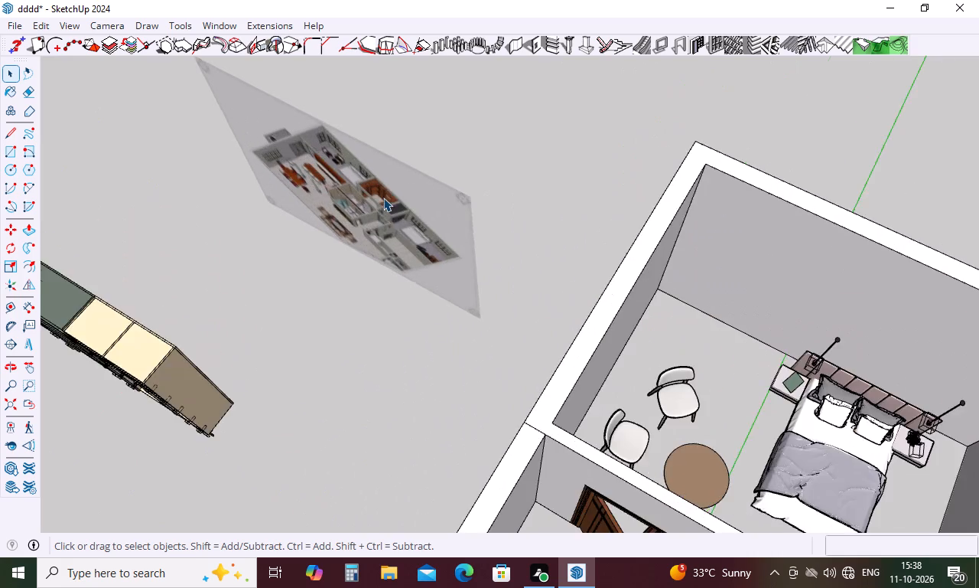
scroll(366, 209, up, 6)
middle_drag(366, 217, 453, 127)
scroll(379, 162, down, 20)
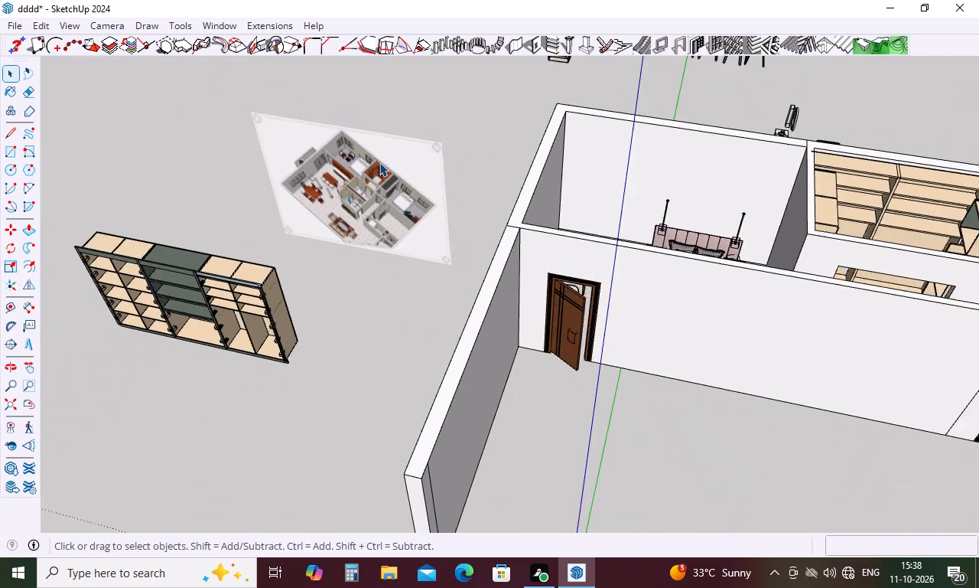
scroll(378, 162, down, 10)
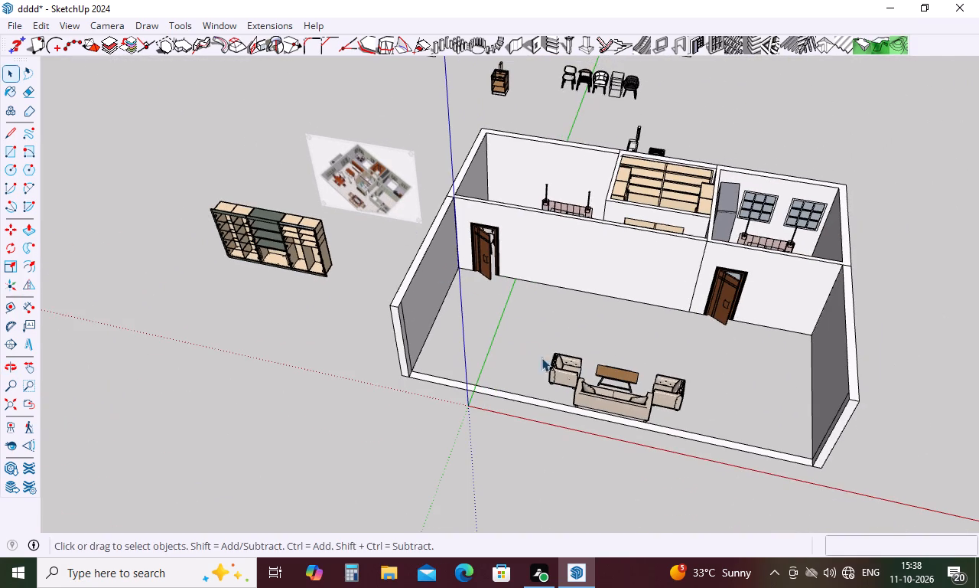
Move the sofa set with coffee table about 3' along the red axis, following the front wall strip.
click(595, 390)
key(m)
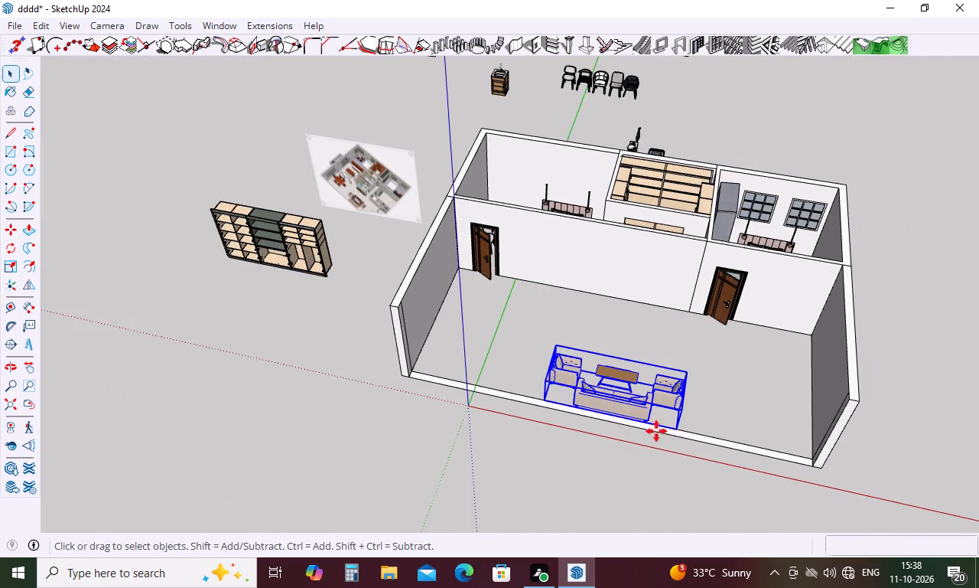
click(677, 430)
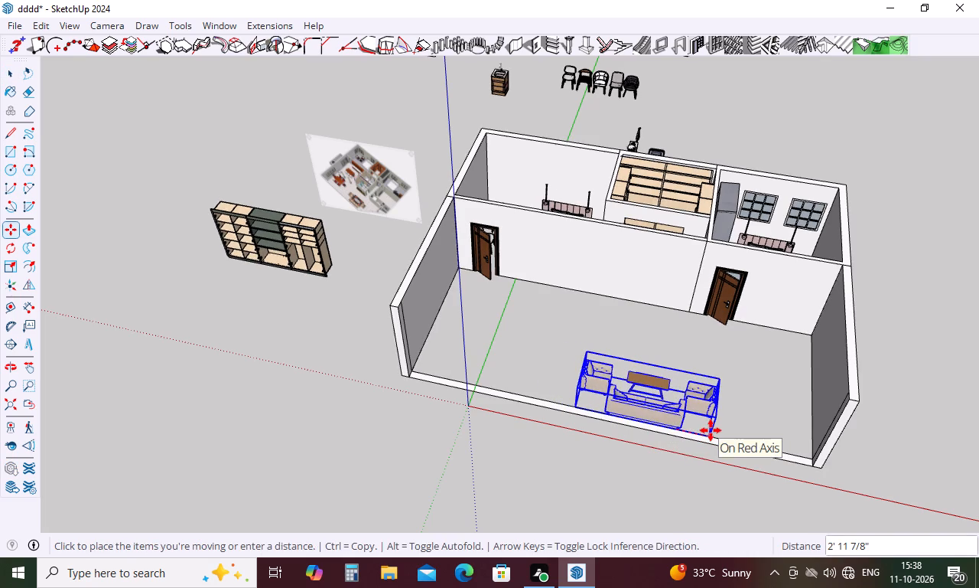
click(711, 430)
key(space)
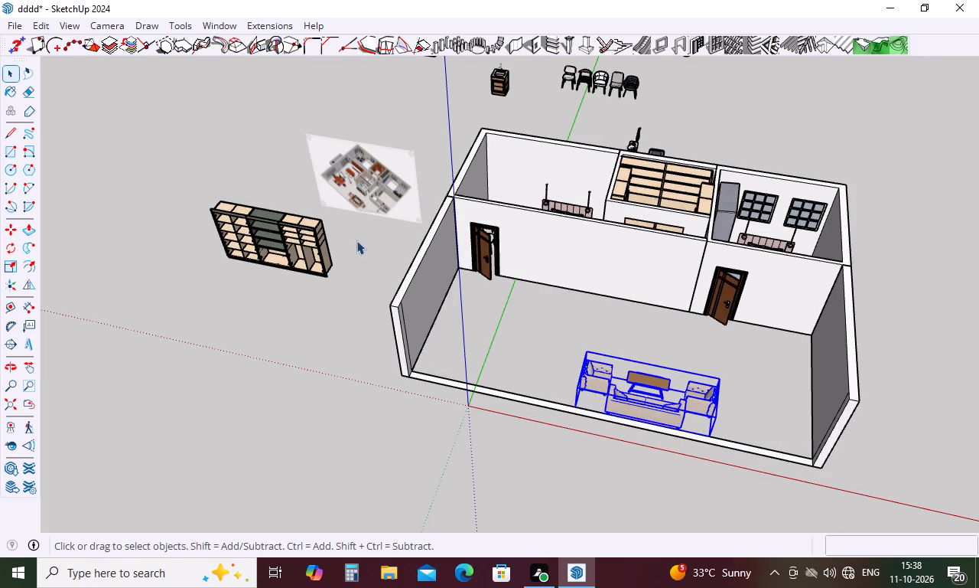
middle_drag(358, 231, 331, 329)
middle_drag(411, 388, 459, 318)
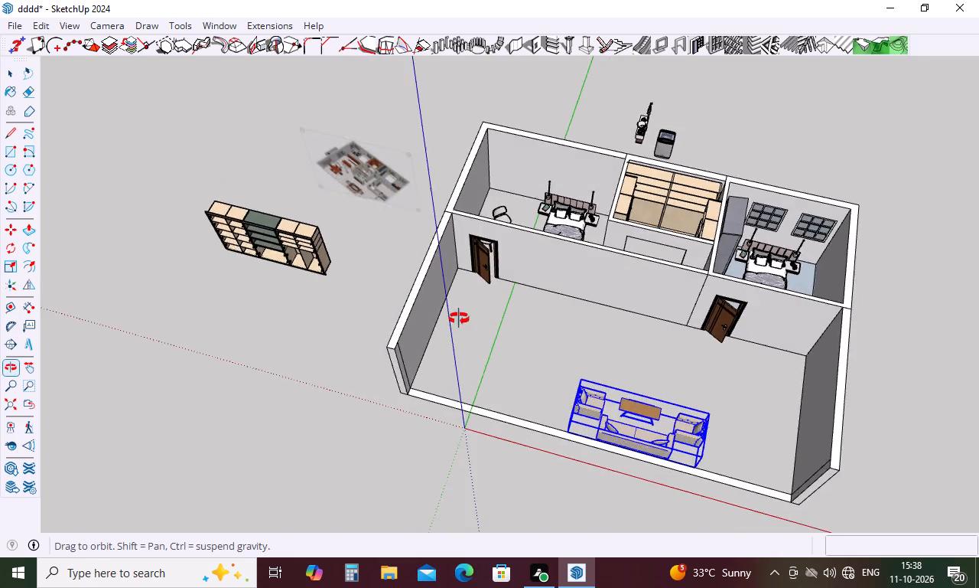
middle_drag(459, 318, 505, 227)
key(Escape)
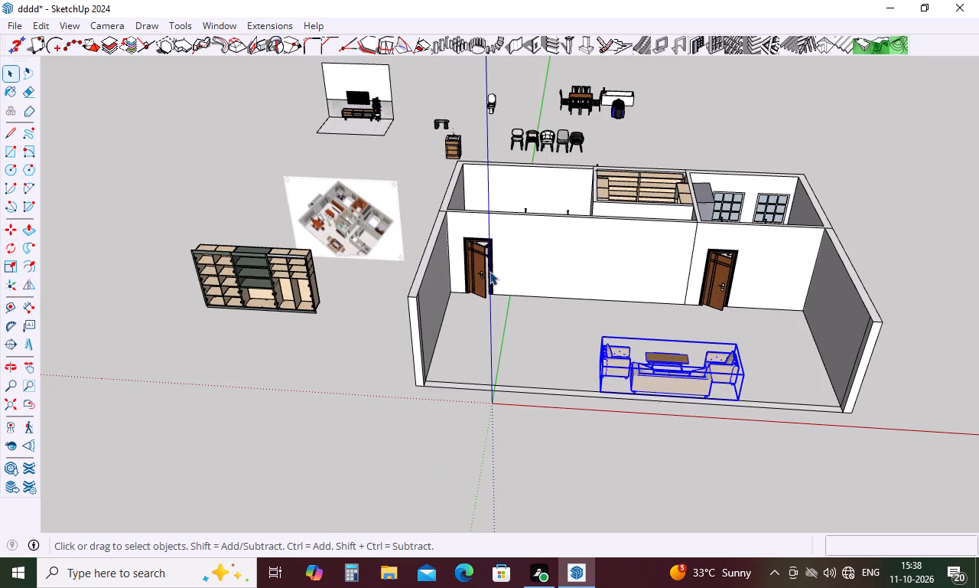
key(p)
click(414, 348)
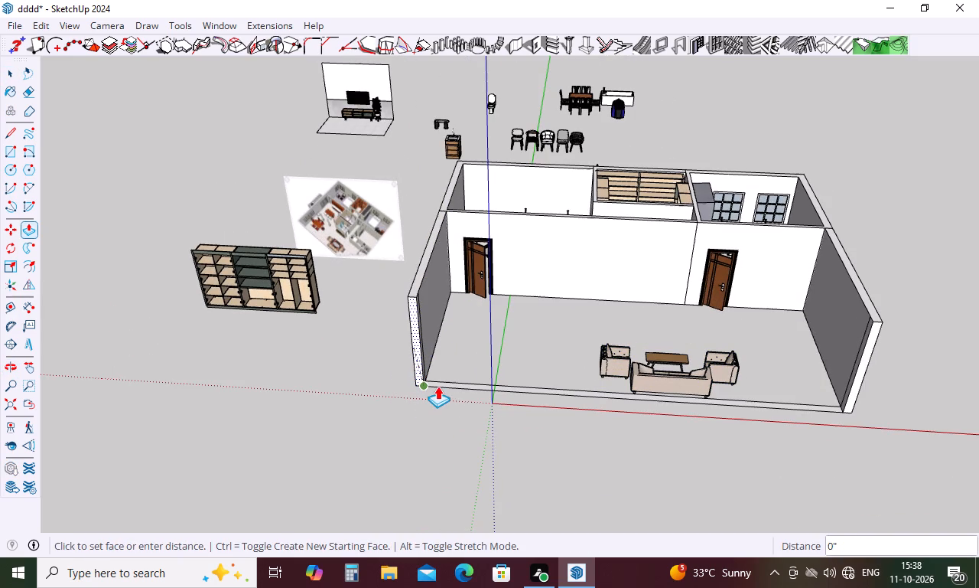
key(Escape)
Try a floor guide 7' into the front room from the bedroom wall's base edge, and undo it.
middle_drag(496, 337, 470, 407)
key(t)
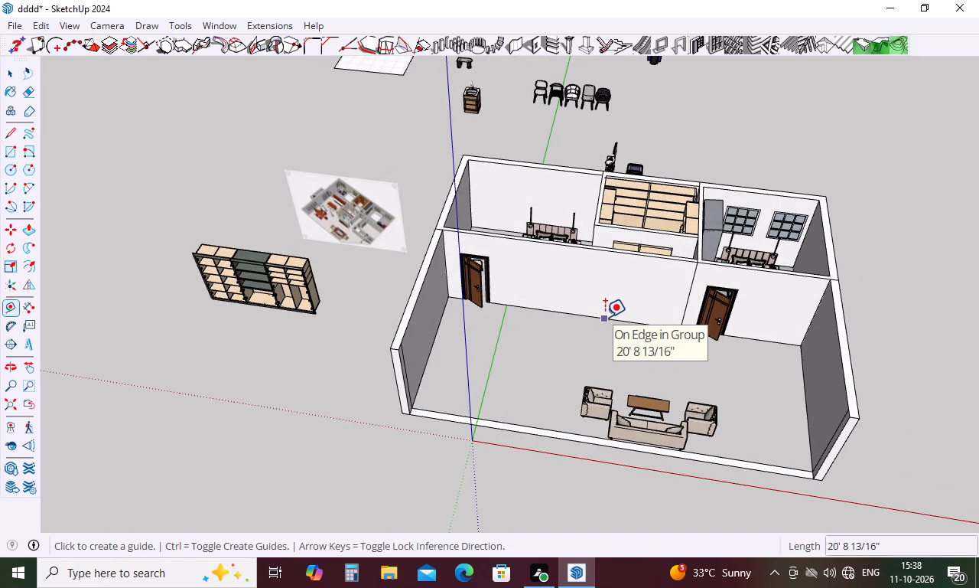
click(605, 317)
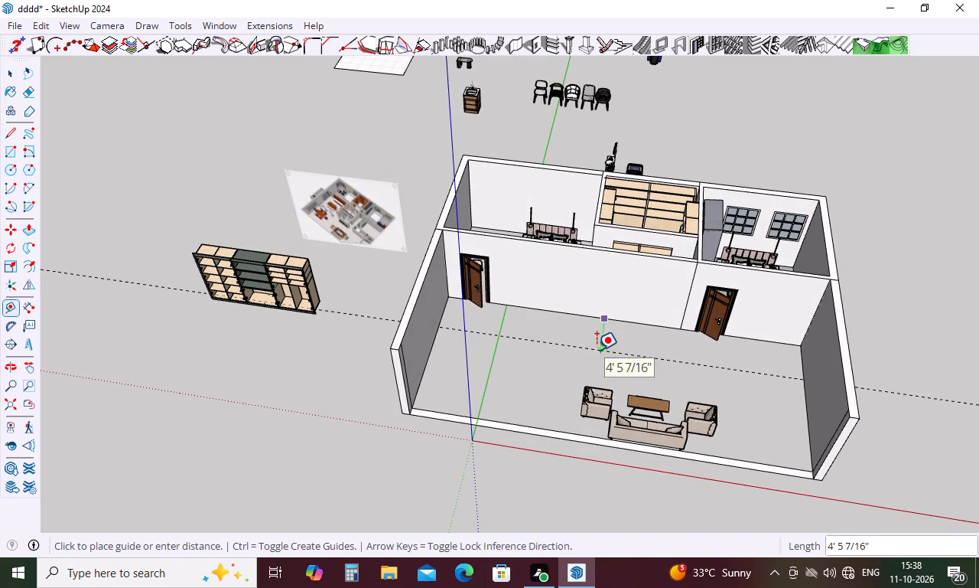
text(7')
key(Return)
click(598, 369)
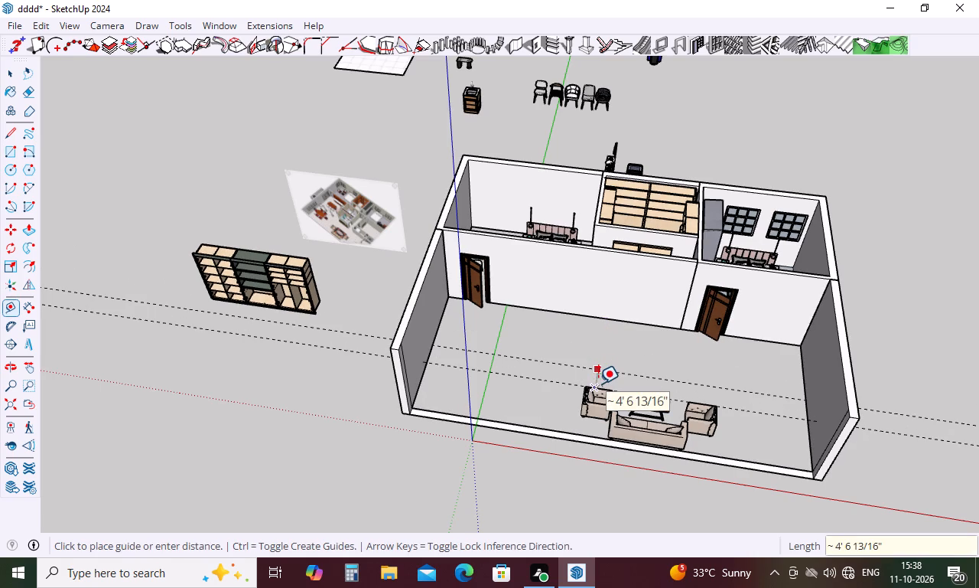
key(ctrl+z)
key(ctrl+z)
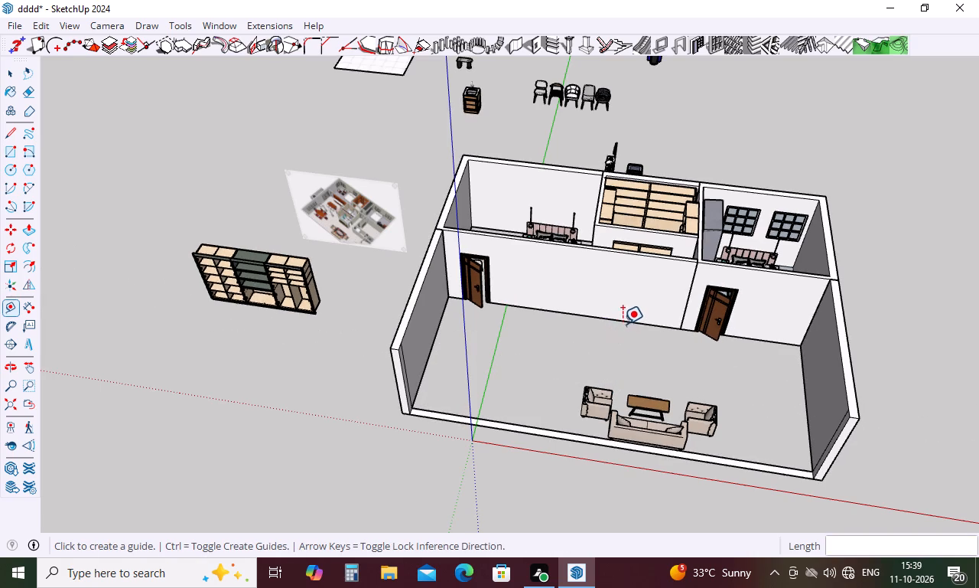
Place three parallel floor guides in the front room, successively 4', 5" and 4' apart, starting from the bedroom wall's base edge.
click(623, 322)
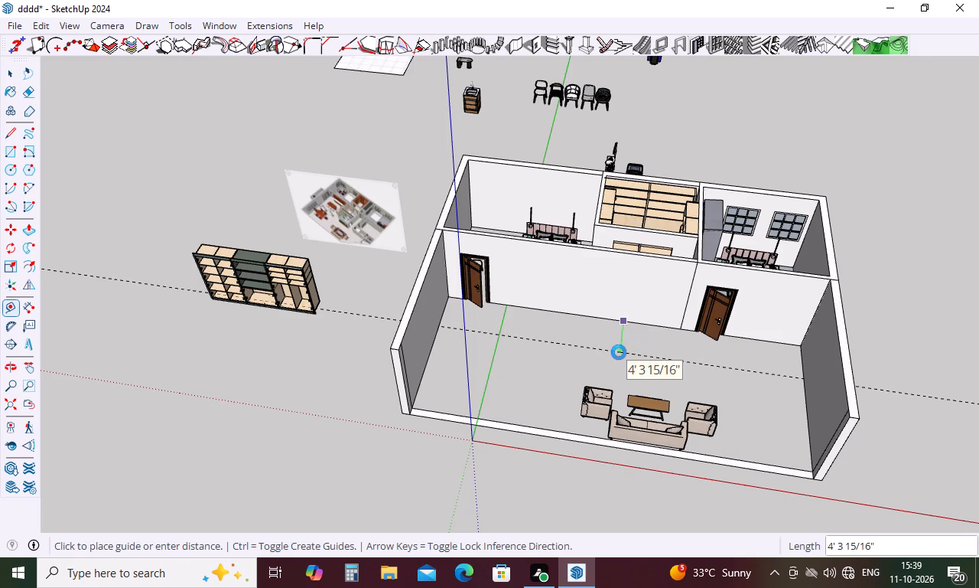
text(4')
key(Return)
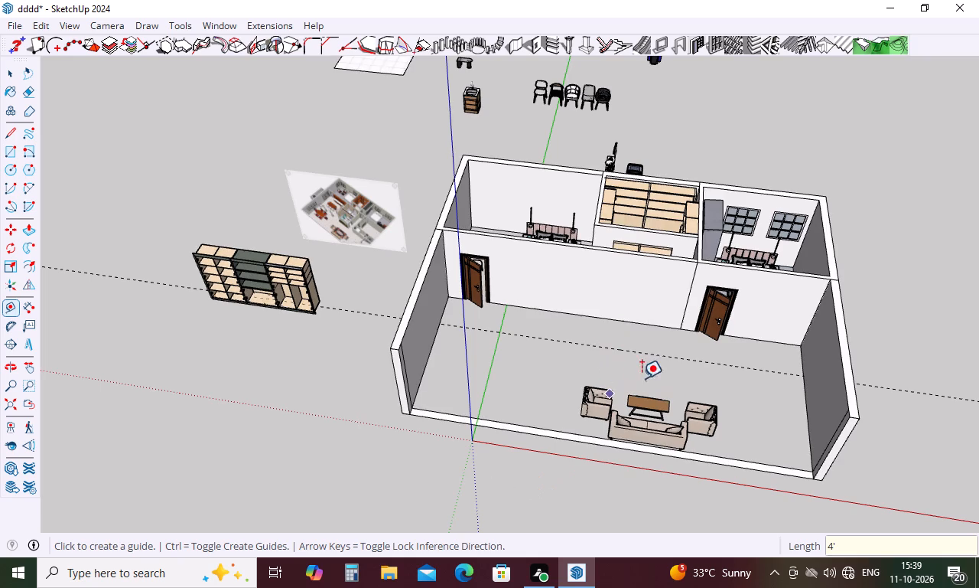
click(624, 351)
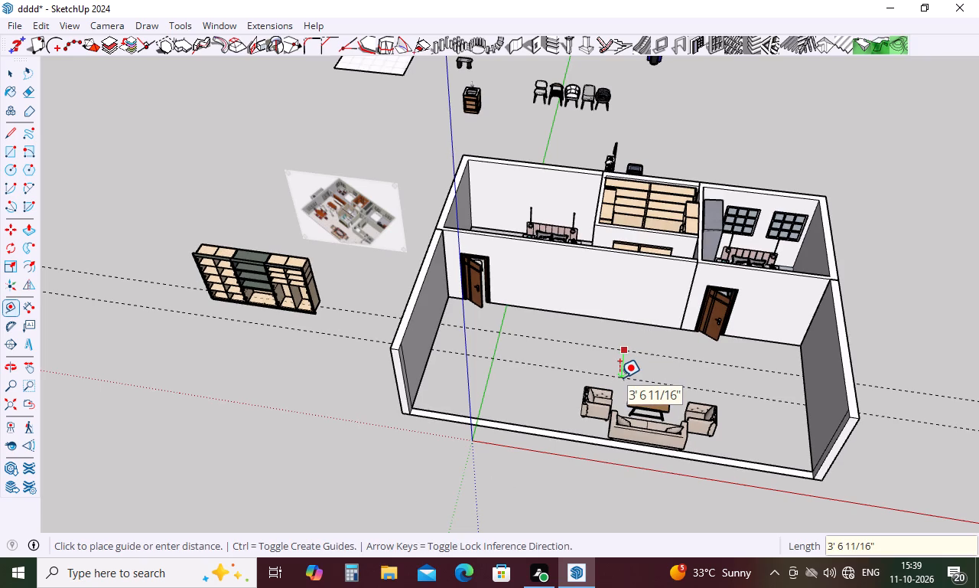
key(5)
key(Return)
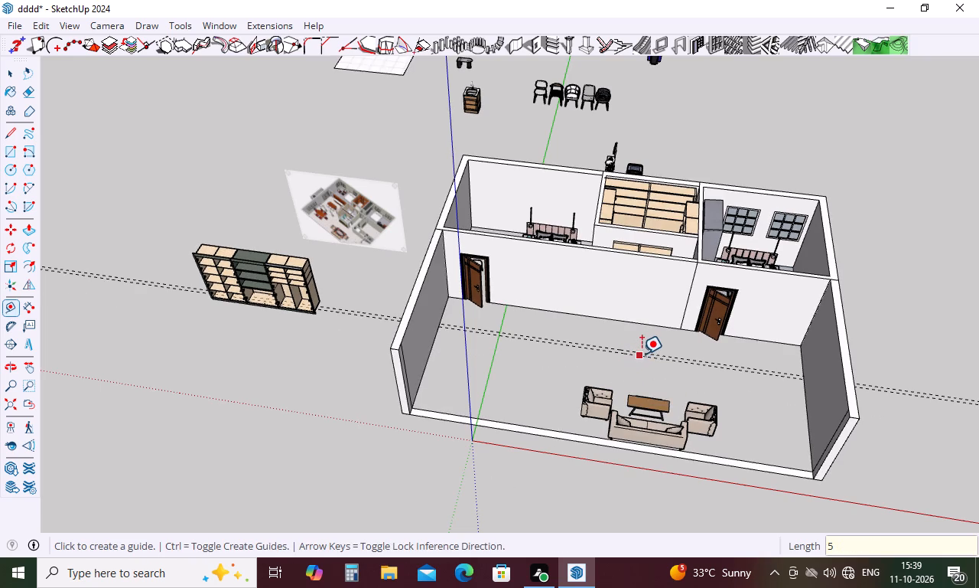
click(642, 354)
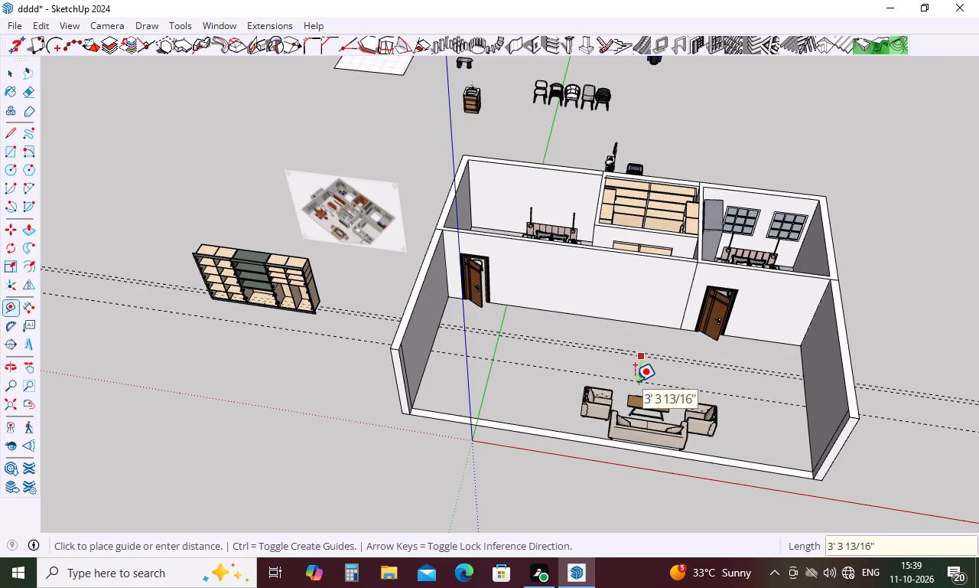
text(4')
key(Return)
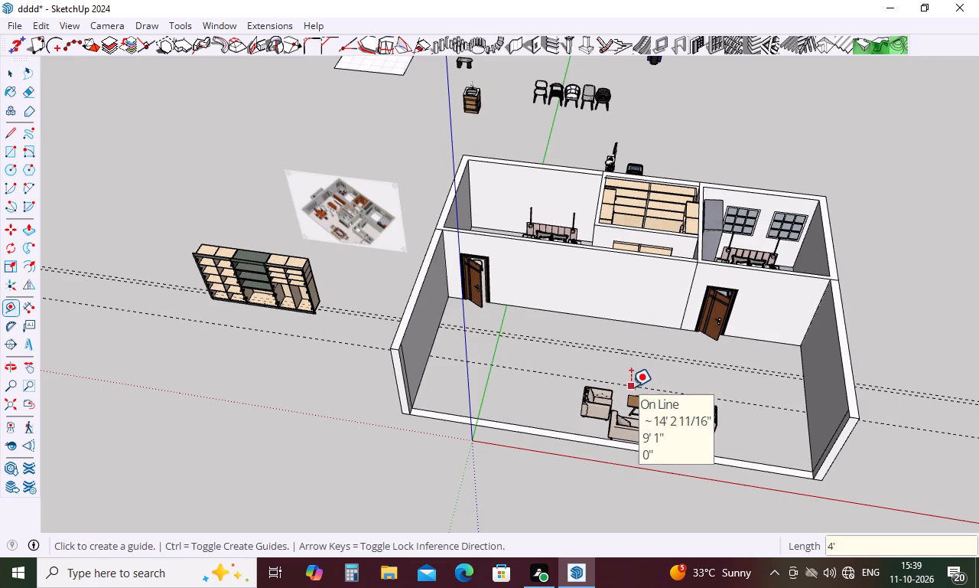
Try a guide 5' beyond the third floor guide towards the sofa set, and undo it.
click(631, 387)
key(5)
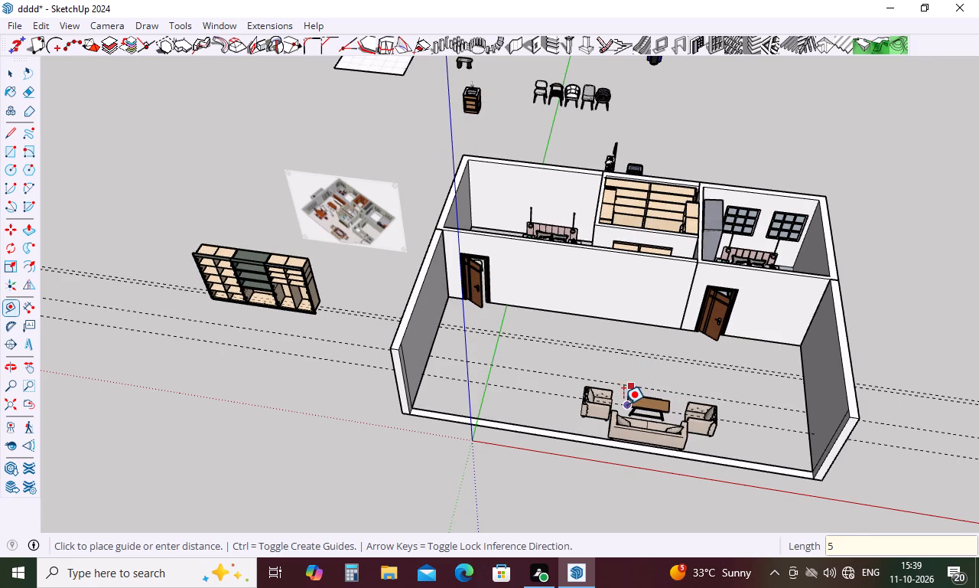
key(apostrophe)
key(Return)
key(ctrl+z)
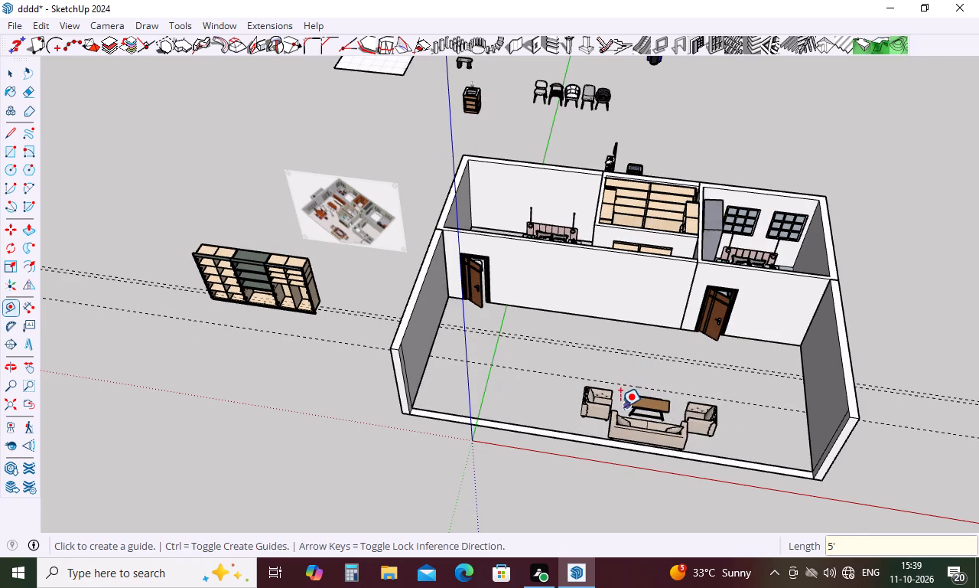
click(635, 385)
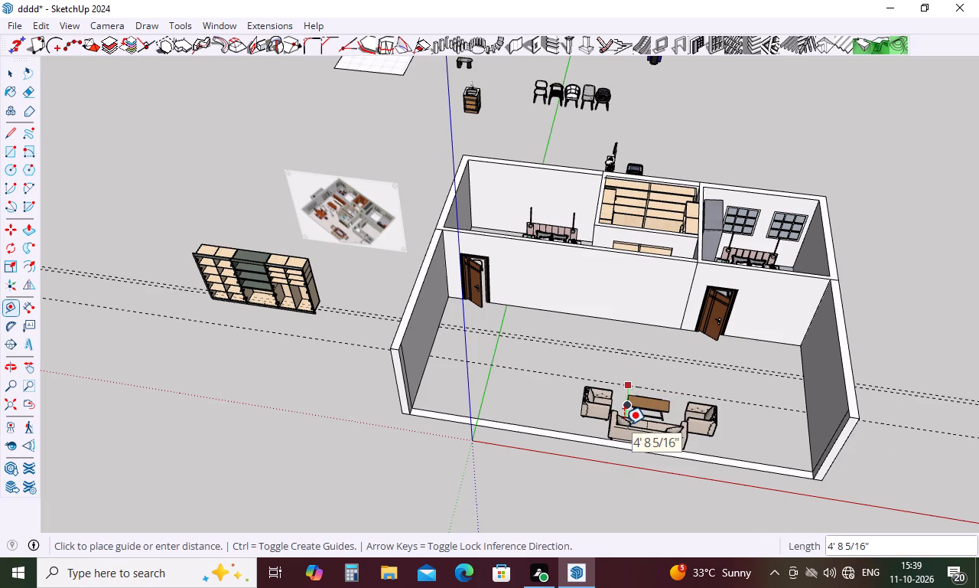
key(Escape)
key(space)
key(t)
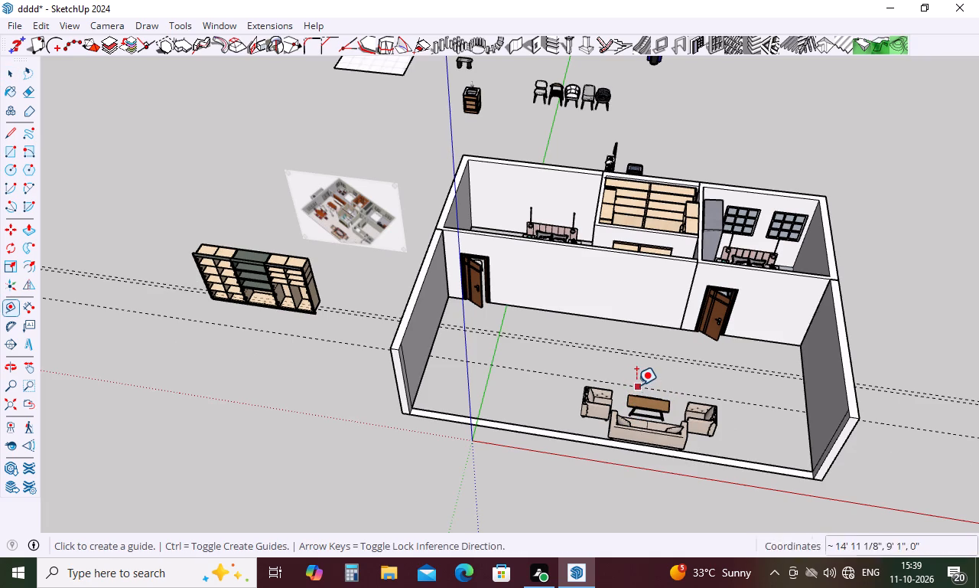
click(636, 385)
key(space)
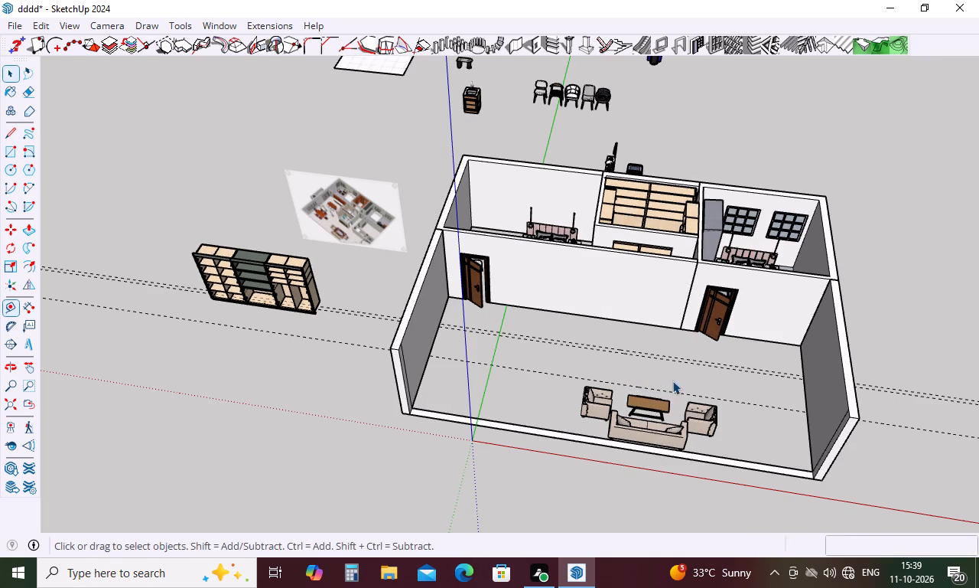
Place a fourth floor guide 5" beyond the third one, on the side towards the sofa set.
key(t)
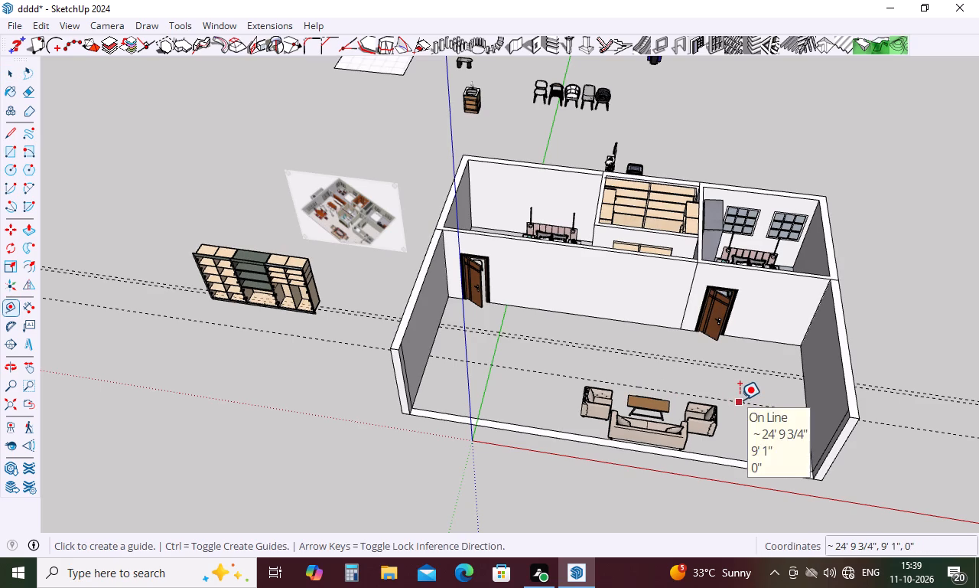
click(740, 400)
key(5)
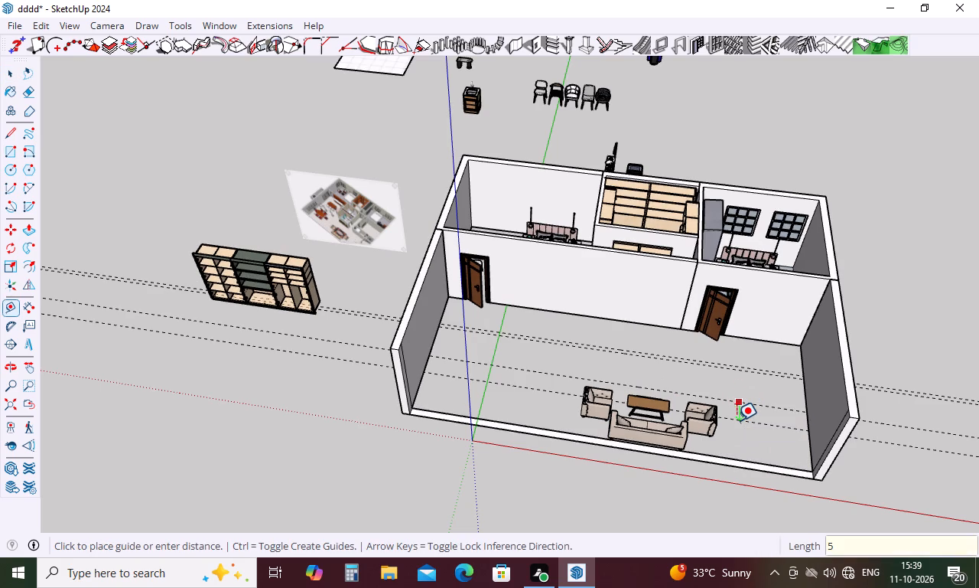
key(Return)
key(space)
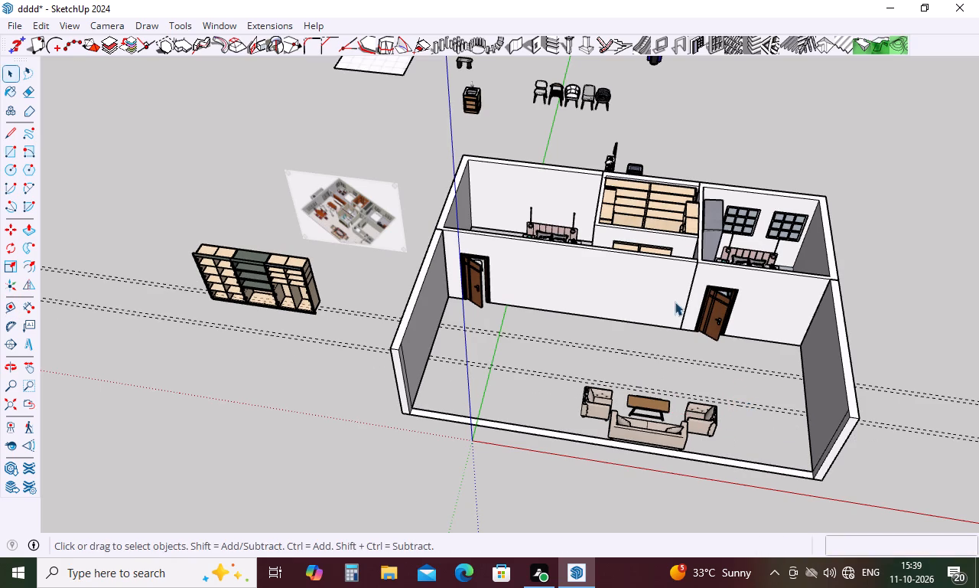
Place a front room floor guide 6'8" from the base edge of the side wall nearest the second bedroom door.
key(Escape)
scroll(810, 332, up, 5)
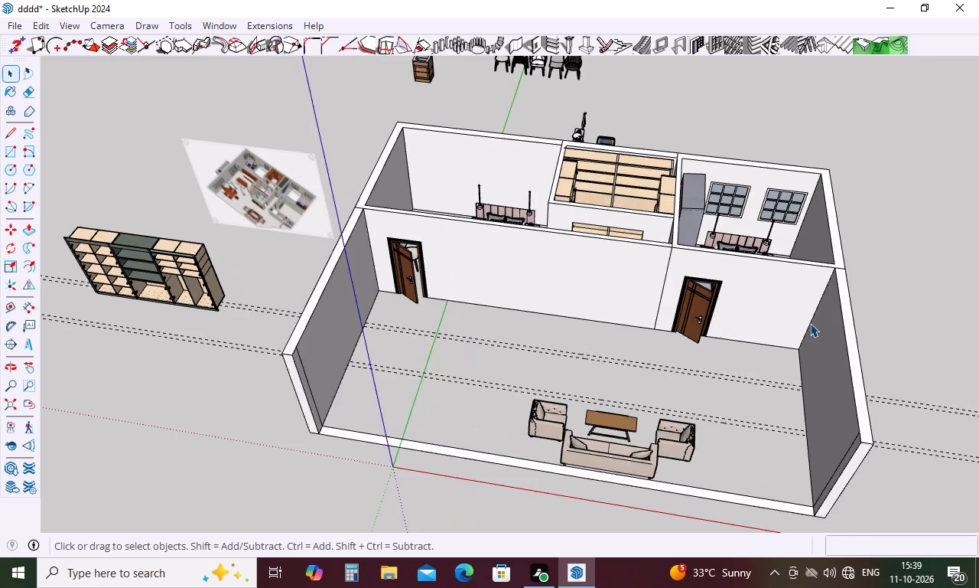
scroll(810, 323, up, 1)
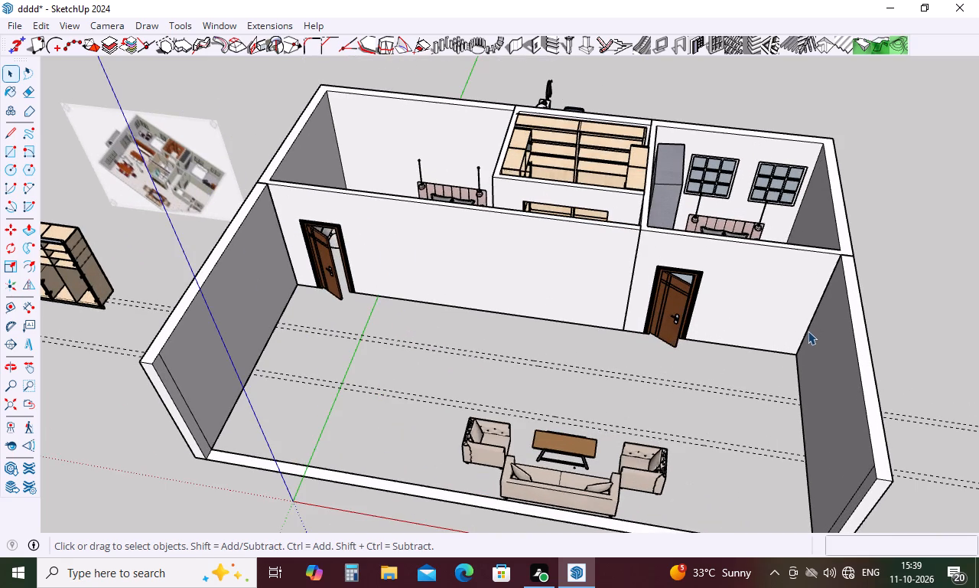
scroll(800, 339, up, 2)
key(Escape)
scroll(783, 371, down, 2)
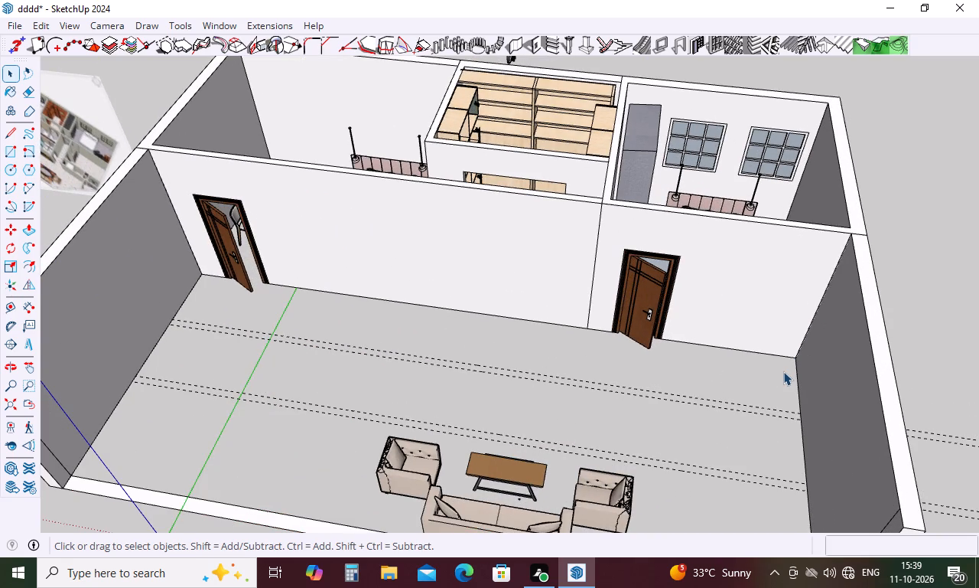
scroll(783, 371, down, 1)
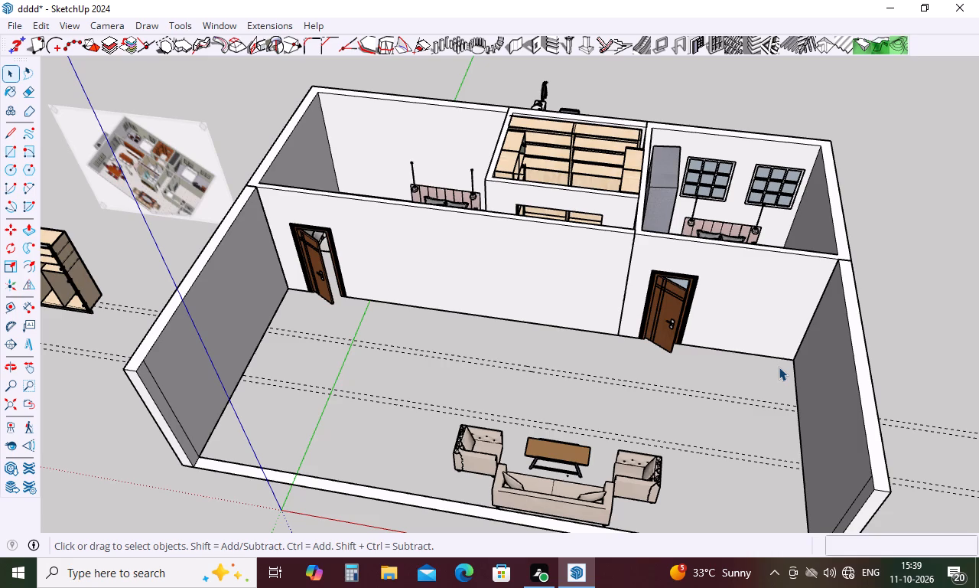
key(Escape)
key(t)
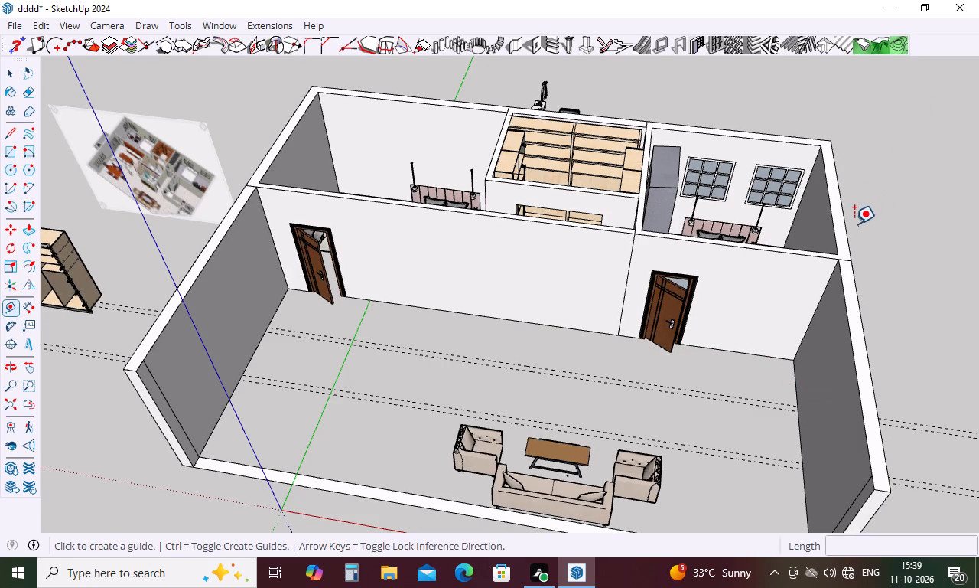
key(t)
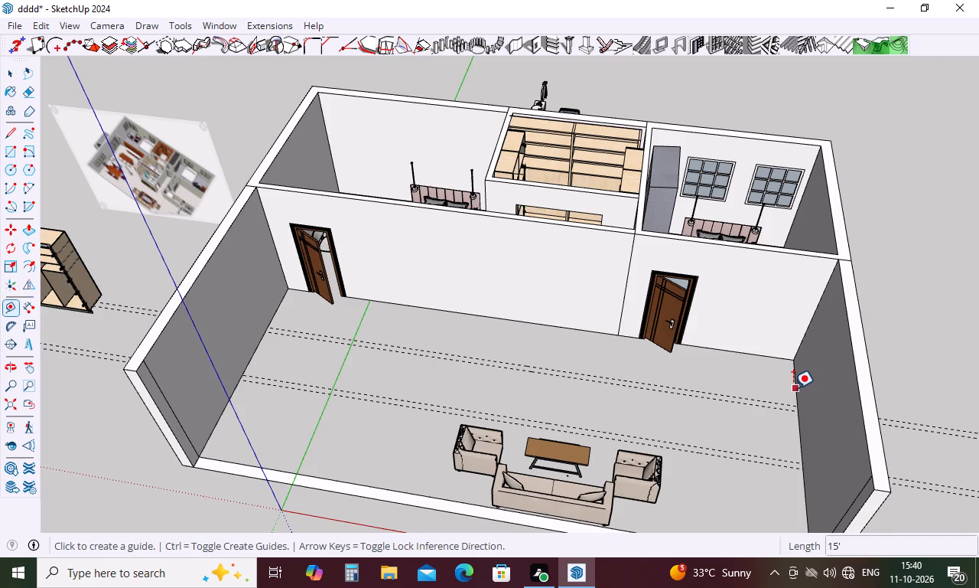
click(793, 388)
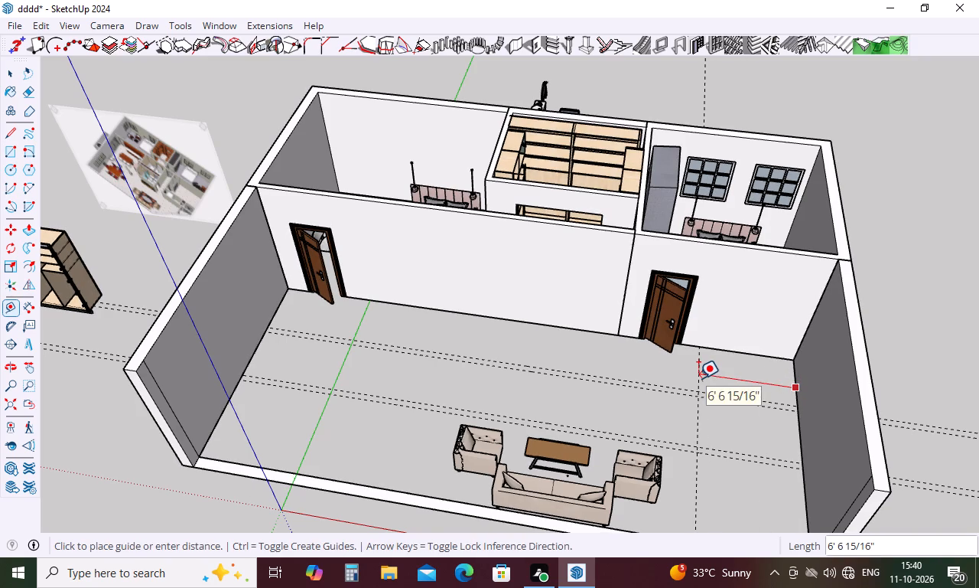
key(6)
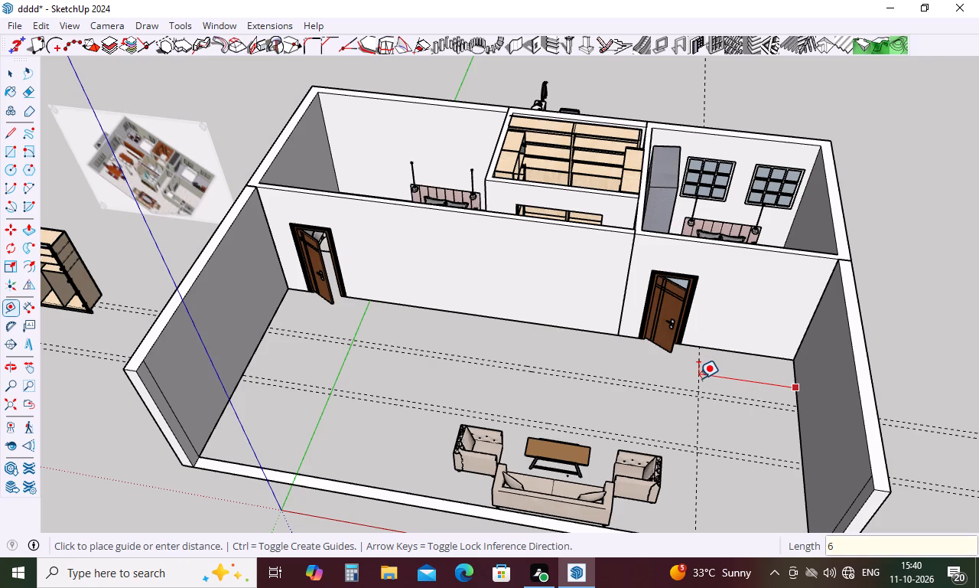
key(apostrophe)
text(8")
key(Return)
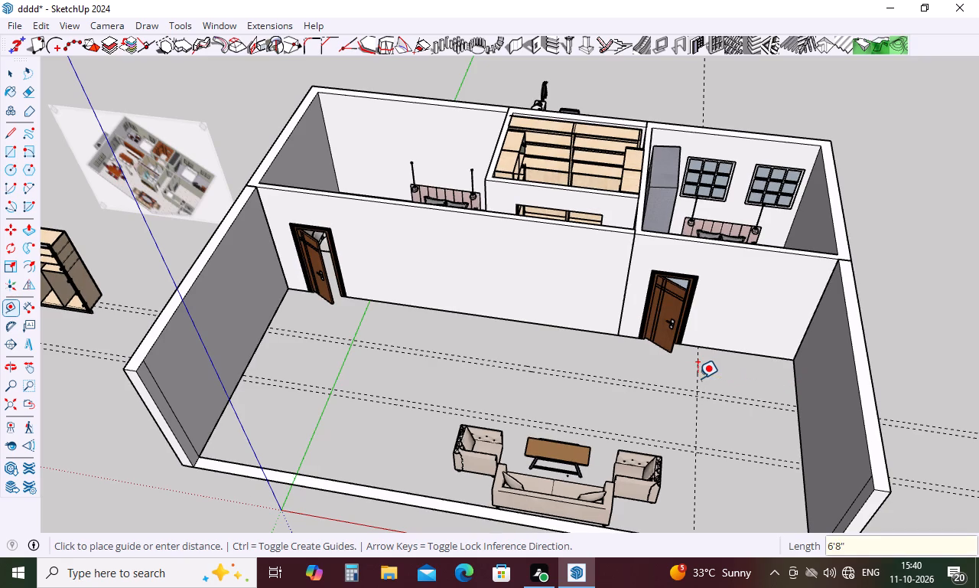
Place a parallel guide 5" beyond the 6'8" guide, on the side away from the side wall.
click(694, 380)
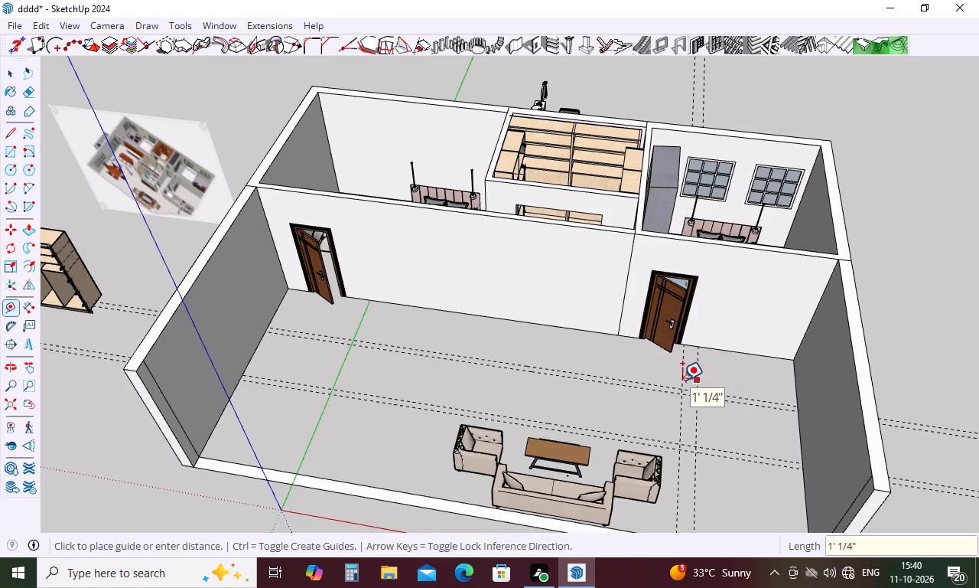
key(5)
key(Return)
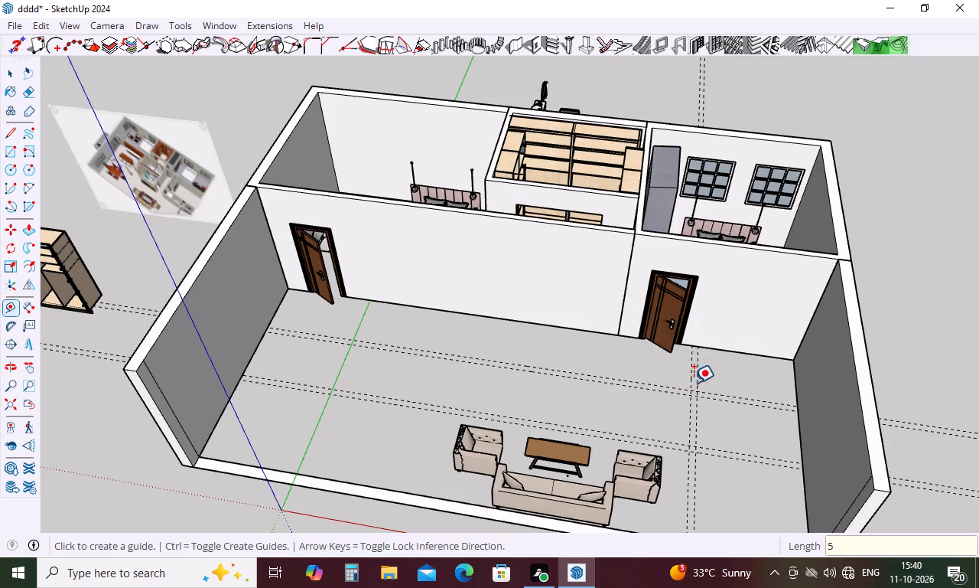
key(Escape)
scroll(644, 305, down, 4)
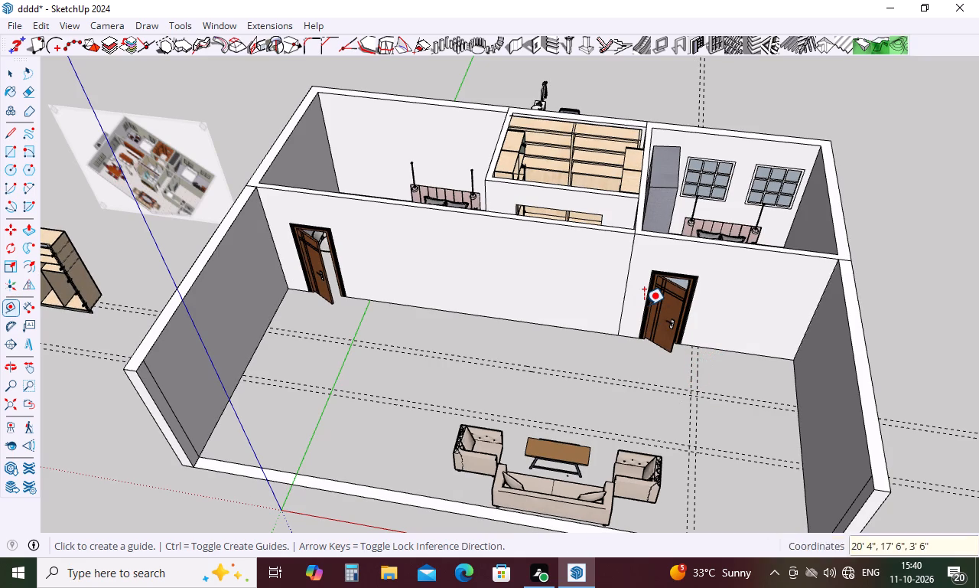
key(space)
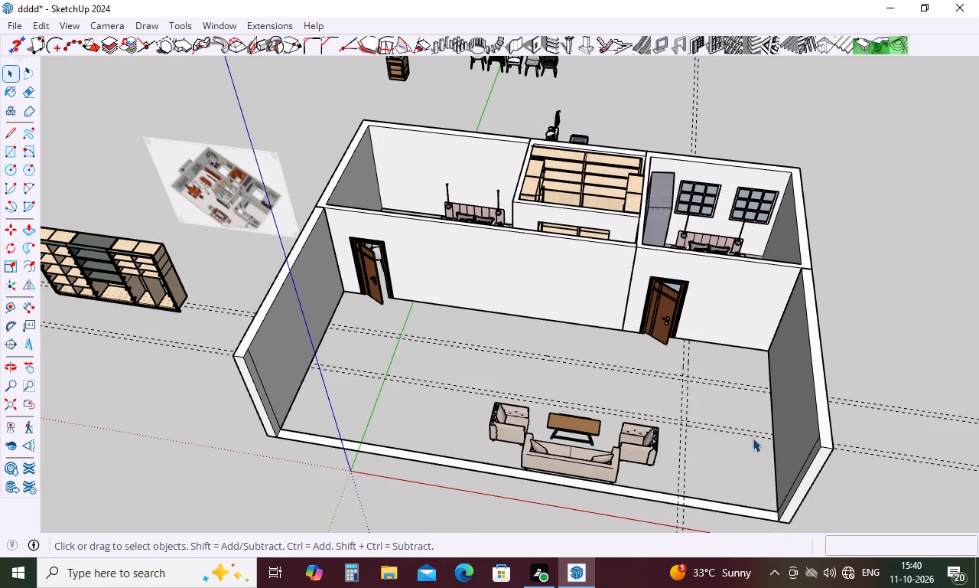
Draw a 5" by 8'10" rectangle between the two new guides, from the bedroom wall's base to the fourth floor guide.
scroll(753, 438, up, 3)
scroll(753, 438, down, 1)
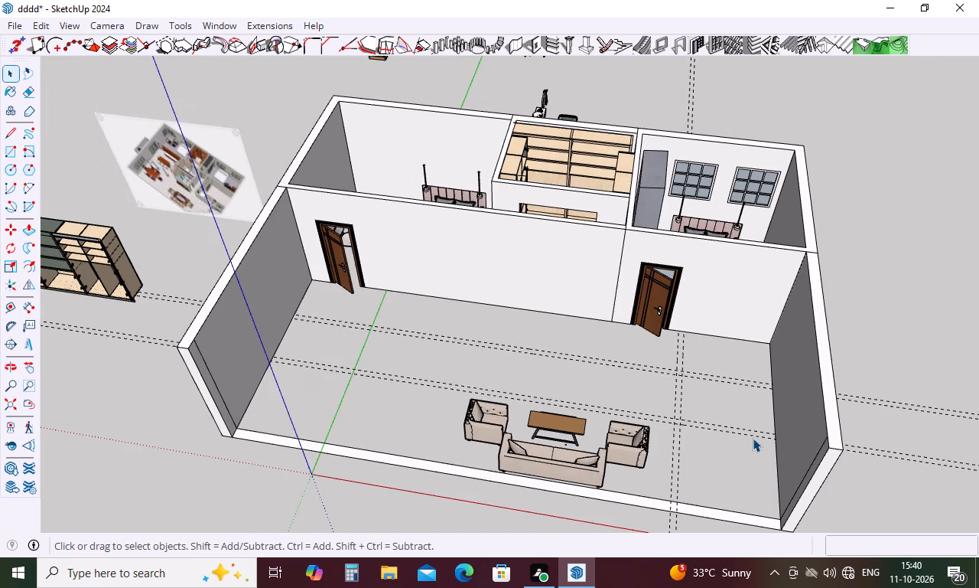
key(Escape)
key(r)
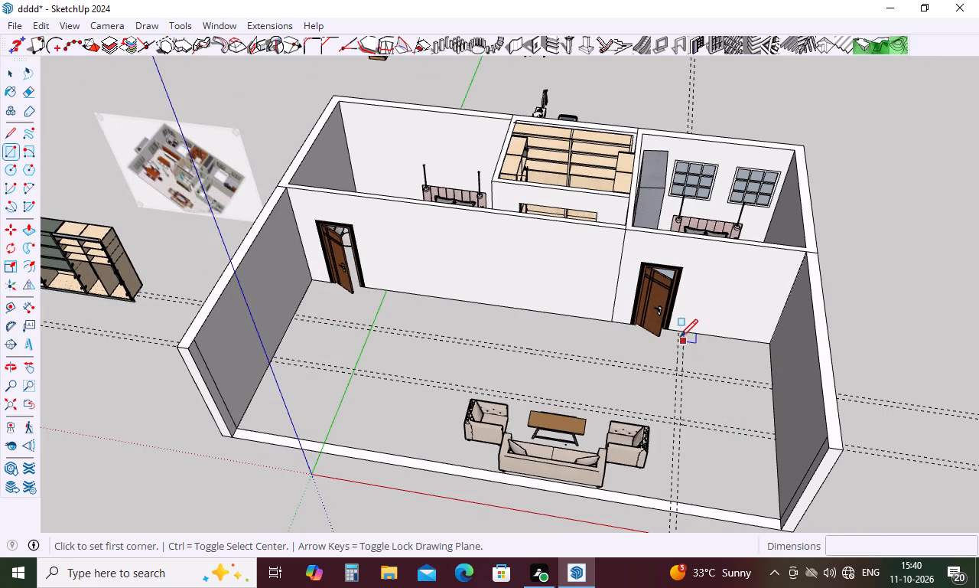
click(679, 335)
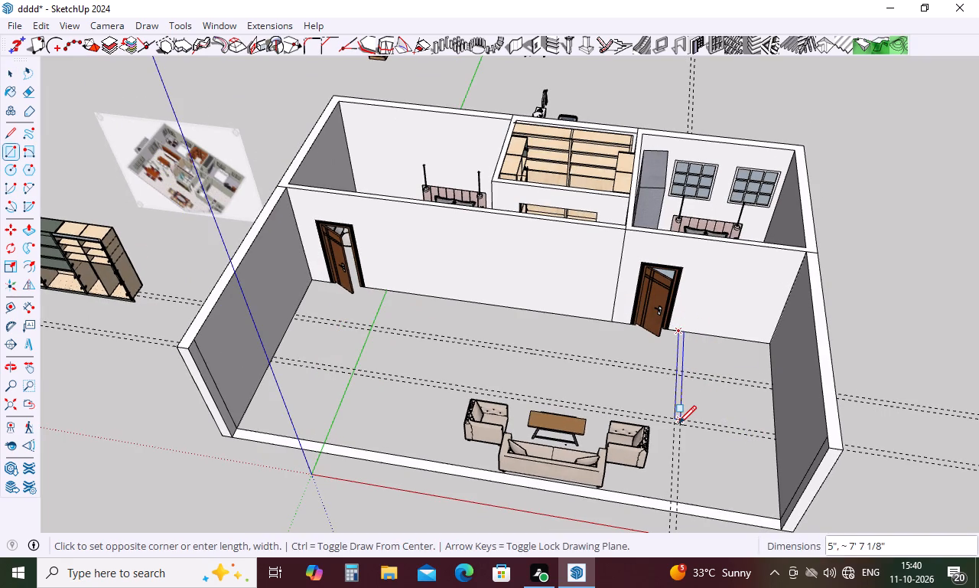
click(678, 424)
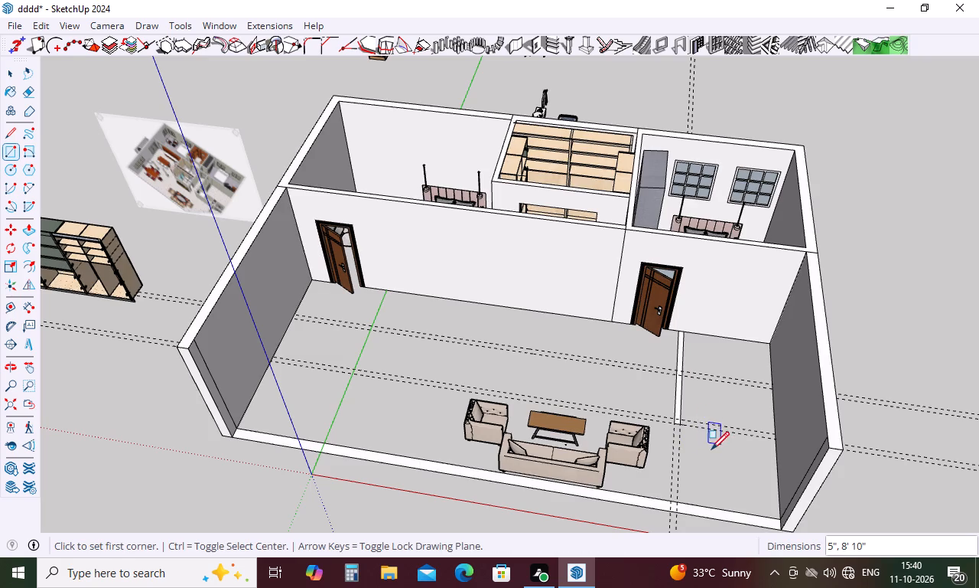
Push/Pull the 5" wide floor rectangle up 10' to the top of the bedroom wall, making a partition wall.
key(space)
key(p)
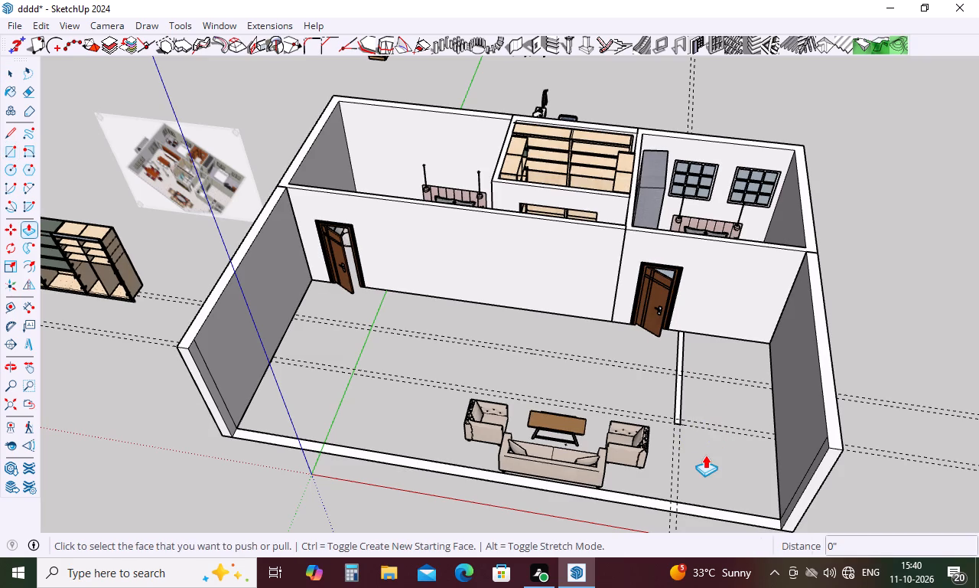
click(681, 416)
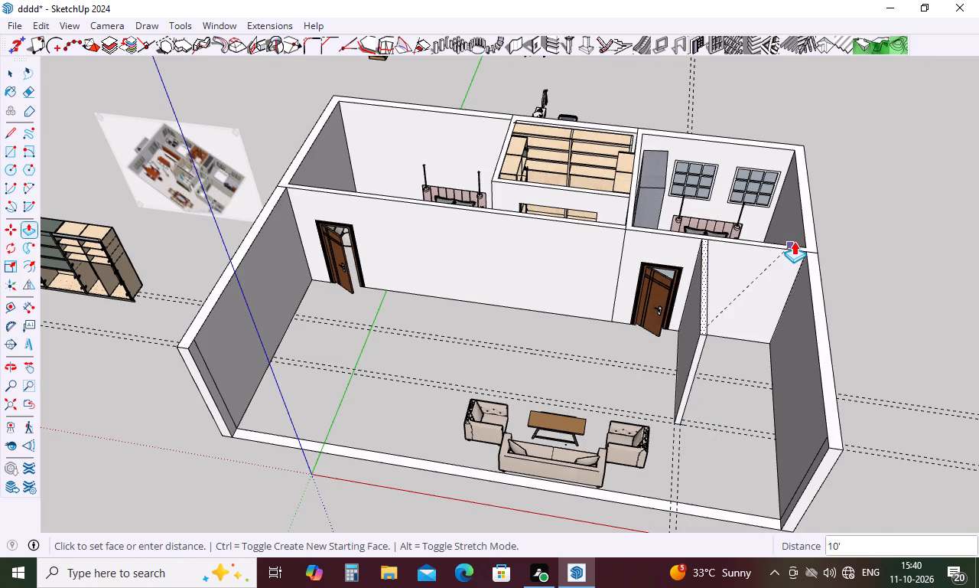
click(794, 241)
middle_drag(906, 373, 787, 288)
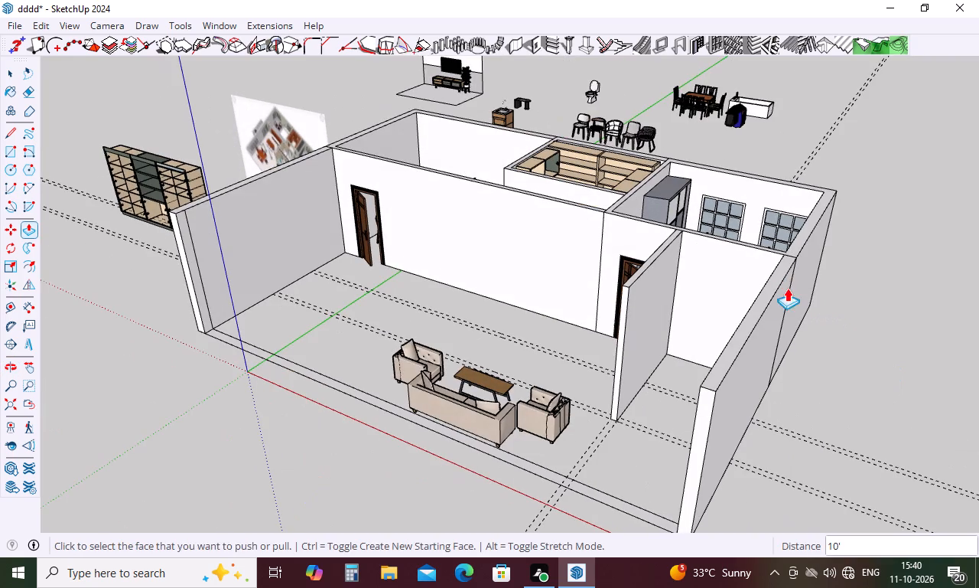
key(Escape)
key(space)
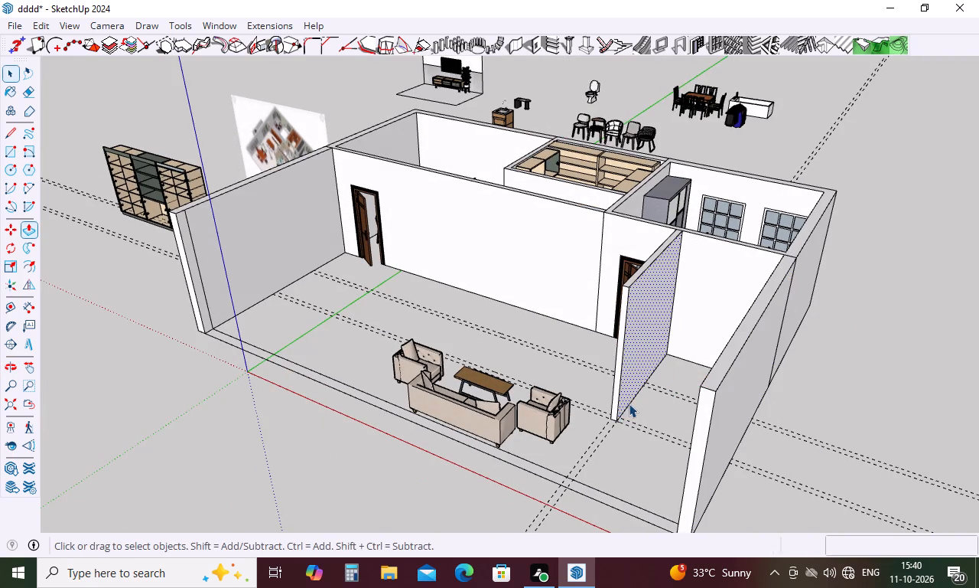
Draw an 8'10" floor line from the foot of the bedroom wall's vertical edge beside the second door to the fourth guide.
middle_drag(598, 407, 644, 479)
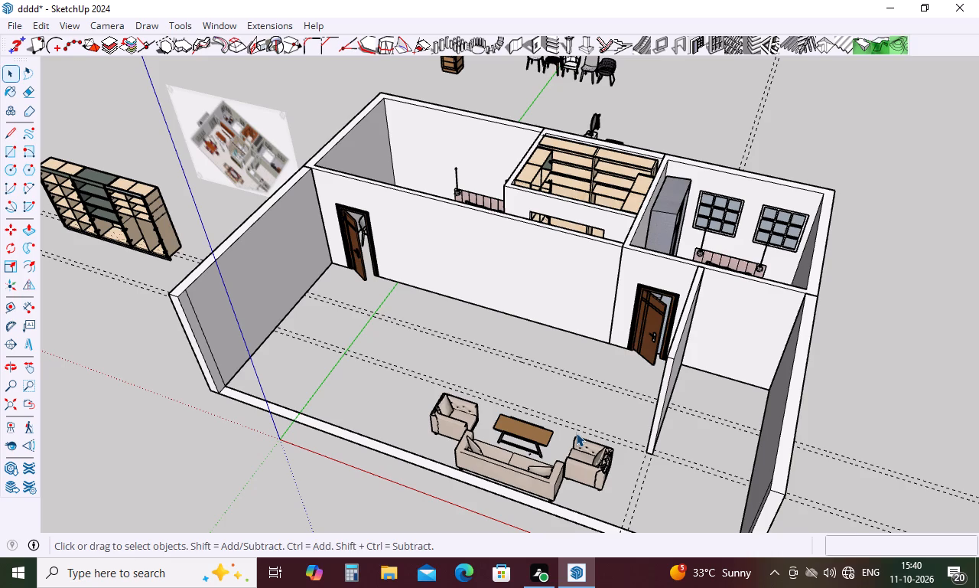
key(l)
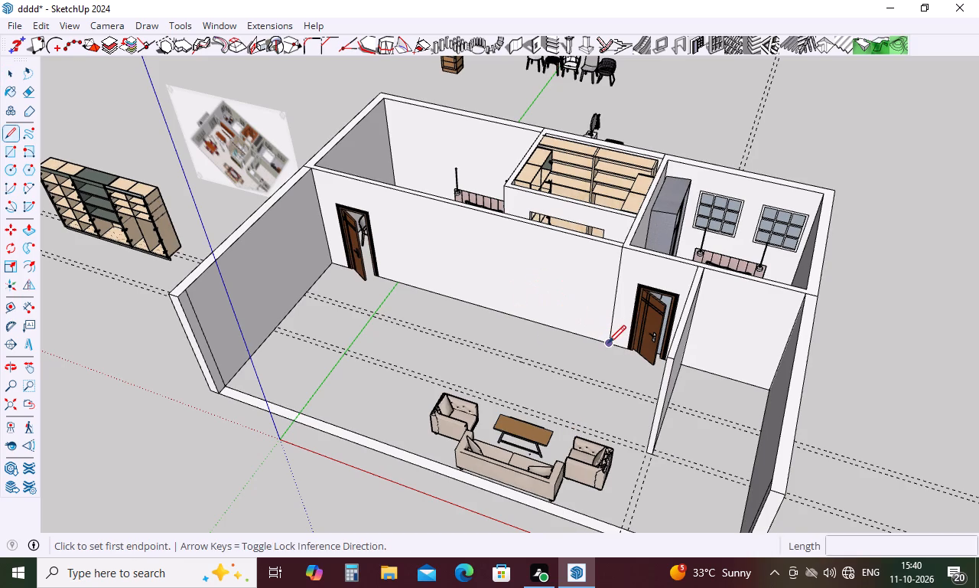
click(608, 343)
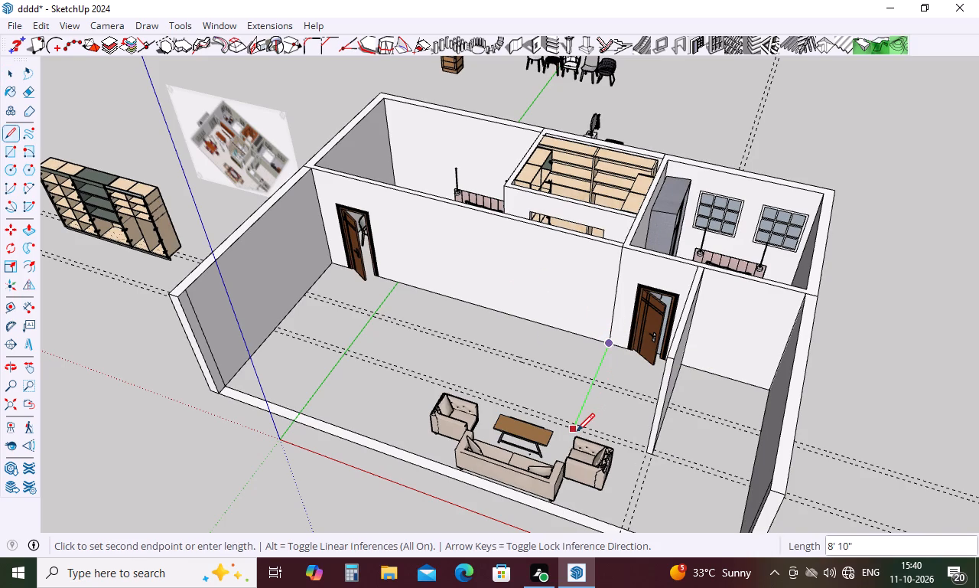
click(577, 431)
key(Escape)
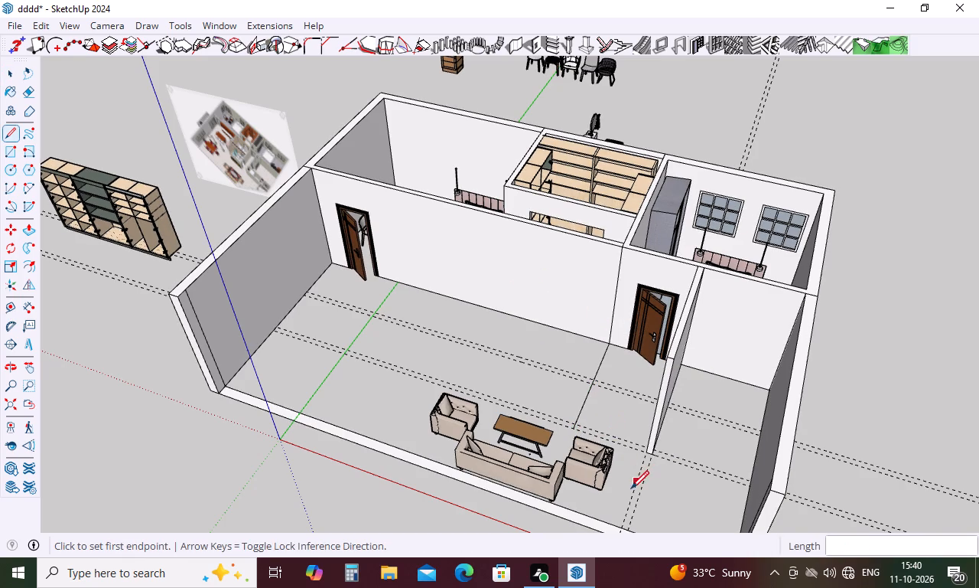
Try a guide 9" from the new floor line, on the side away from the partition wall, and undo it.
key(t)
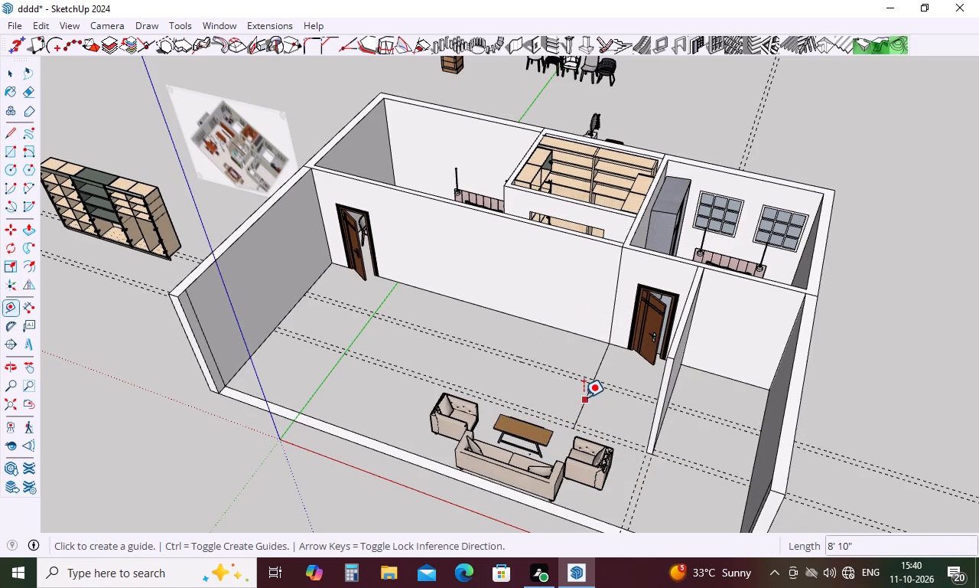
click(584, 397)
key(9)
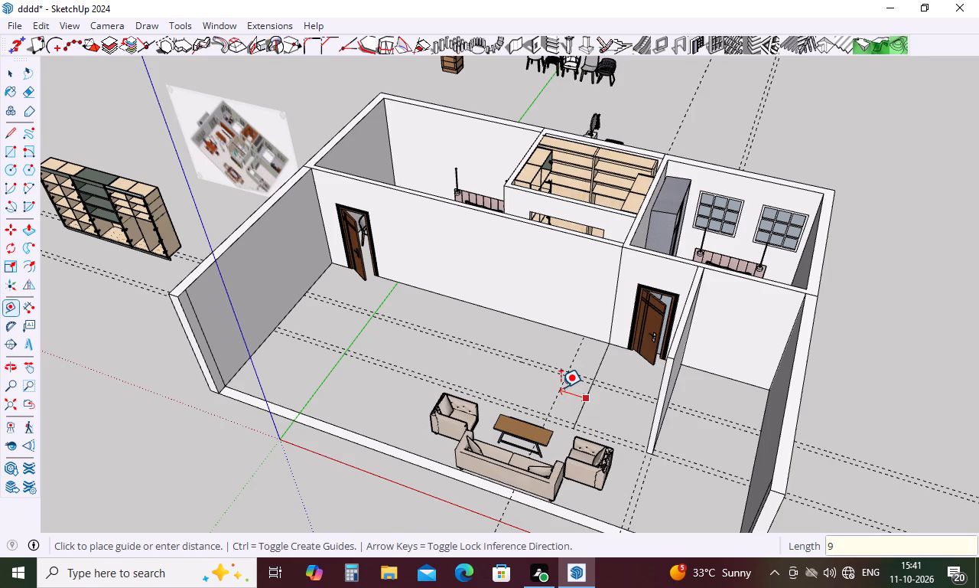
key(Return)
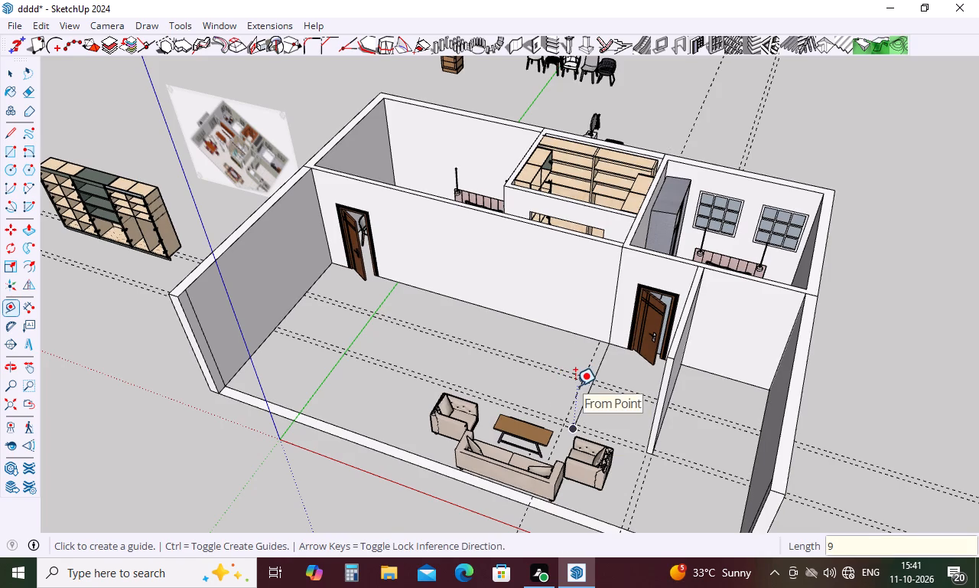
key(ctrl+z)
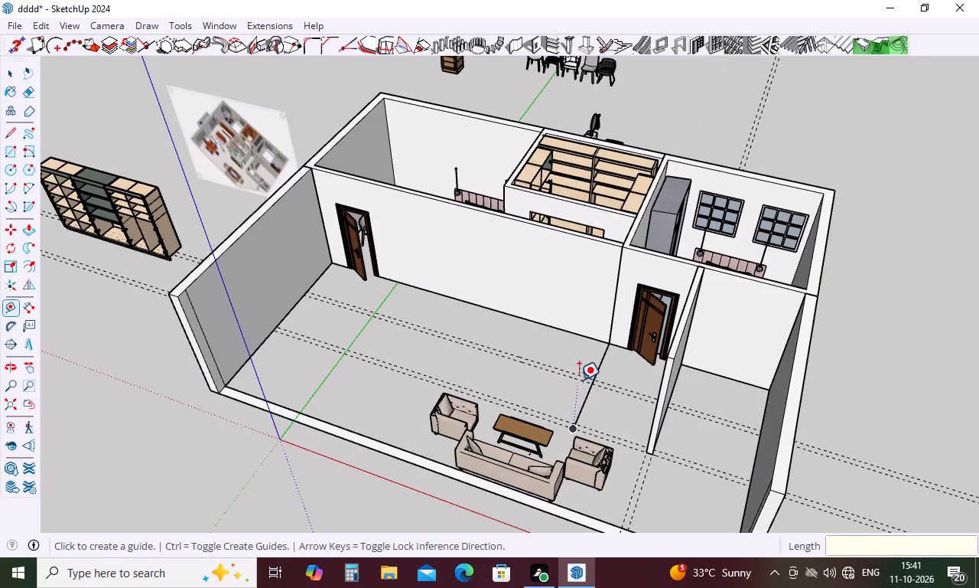
Place a guide 5" from the new floor line, on the side away from the partition wall.
click(586, 387)
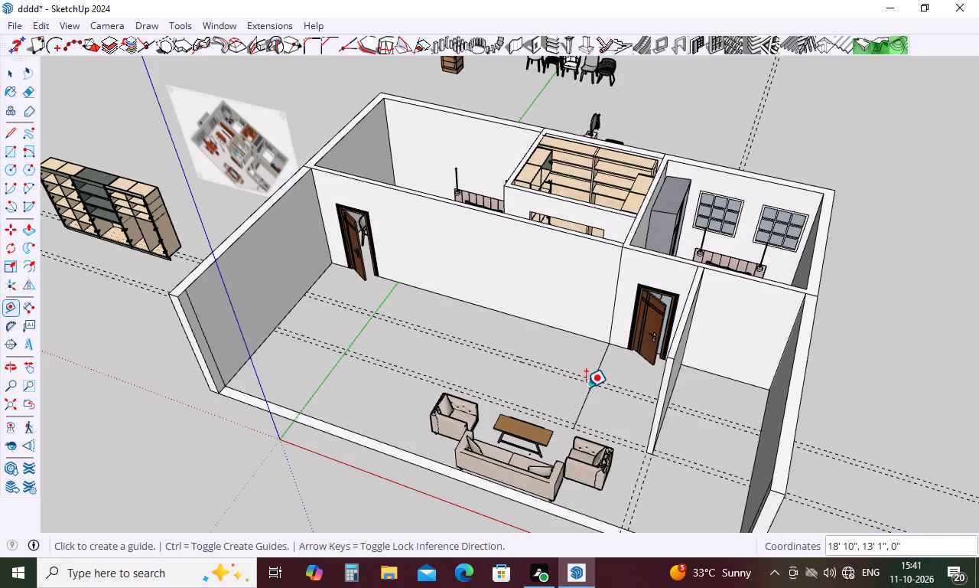
key(5)
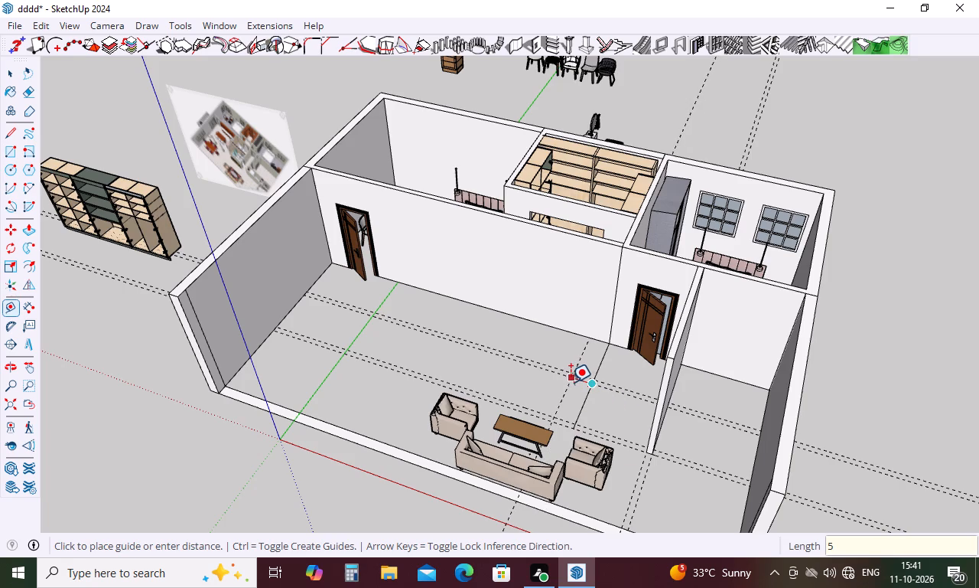
key(Return)
click(579, 393)
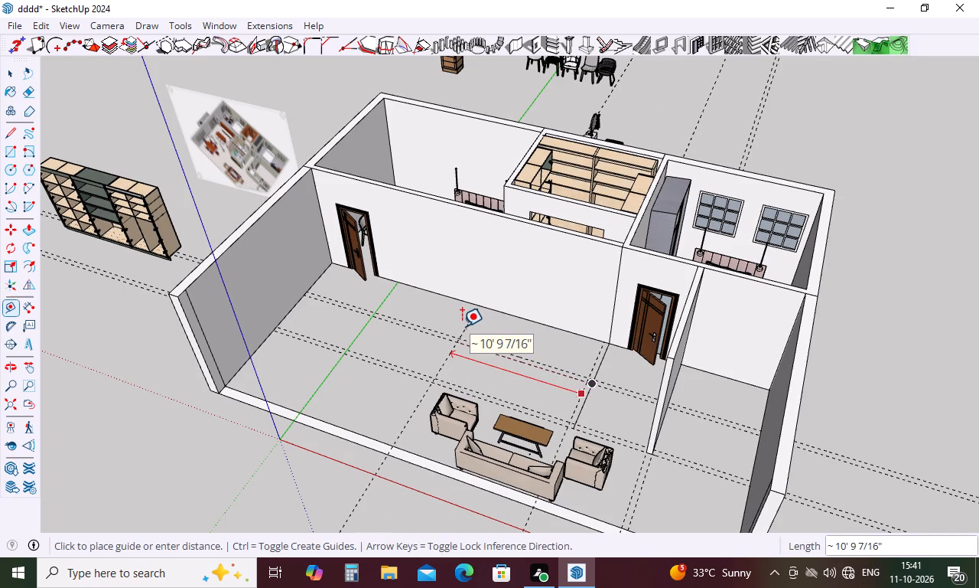
key(Escape)
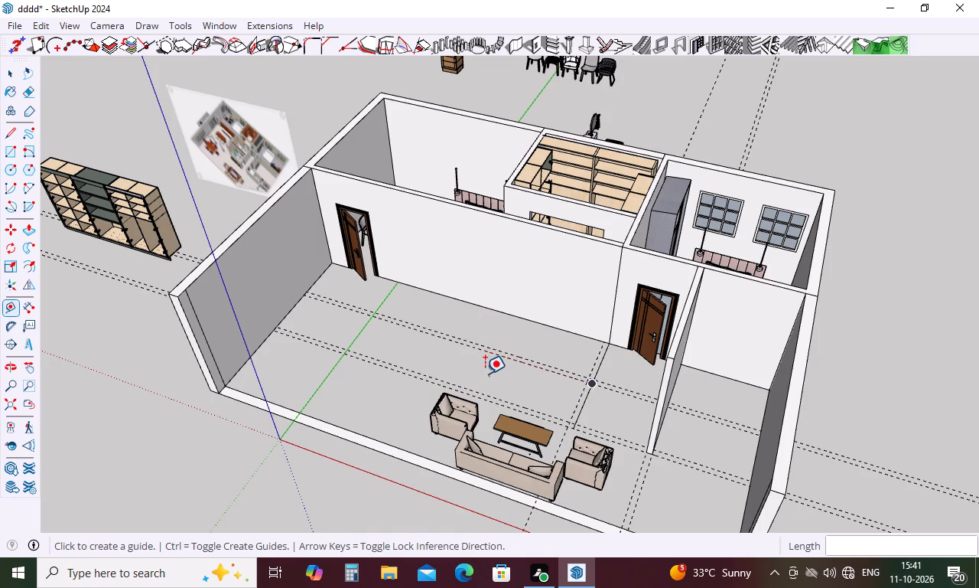
Check the width of the wardrobe room along the top of its outer wall with the Dimension tool.
middle_drag(486, 374, 482, 483)
key(Escape)
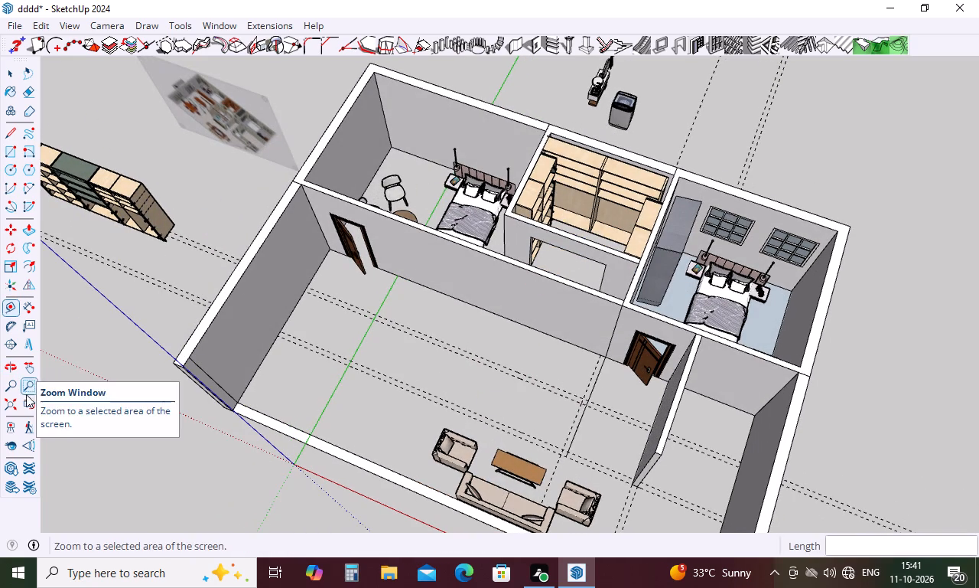
click(37, 314)
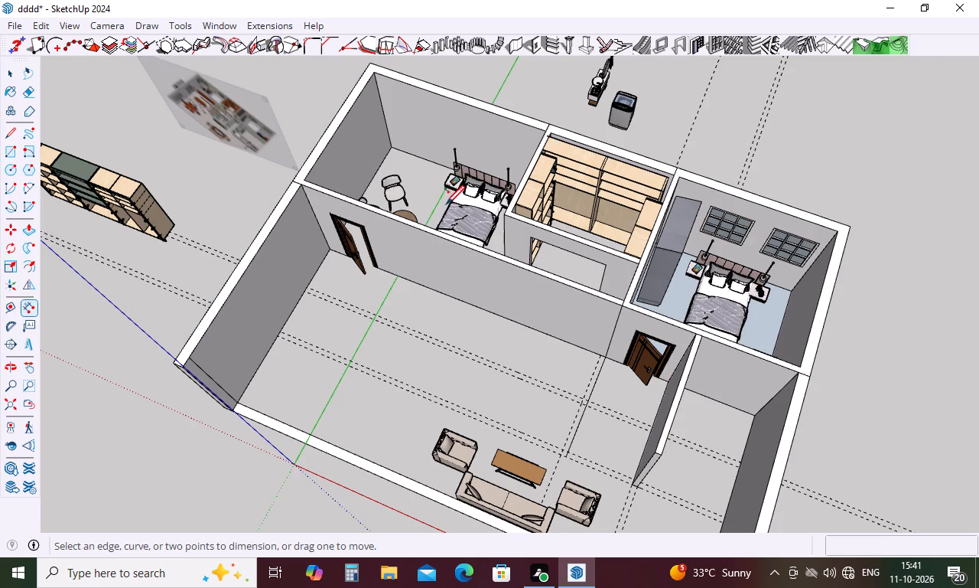
click(548, 122)
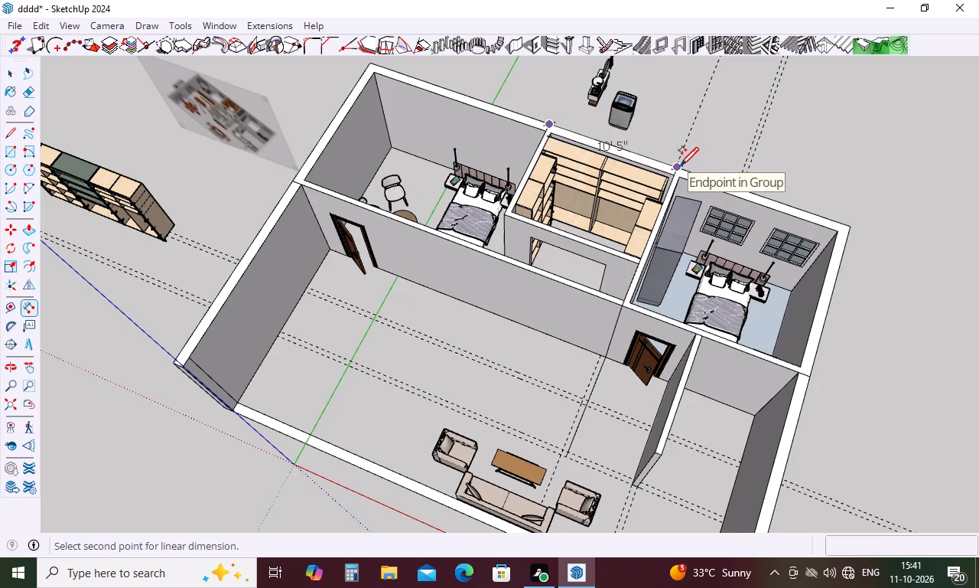
key(Escape)
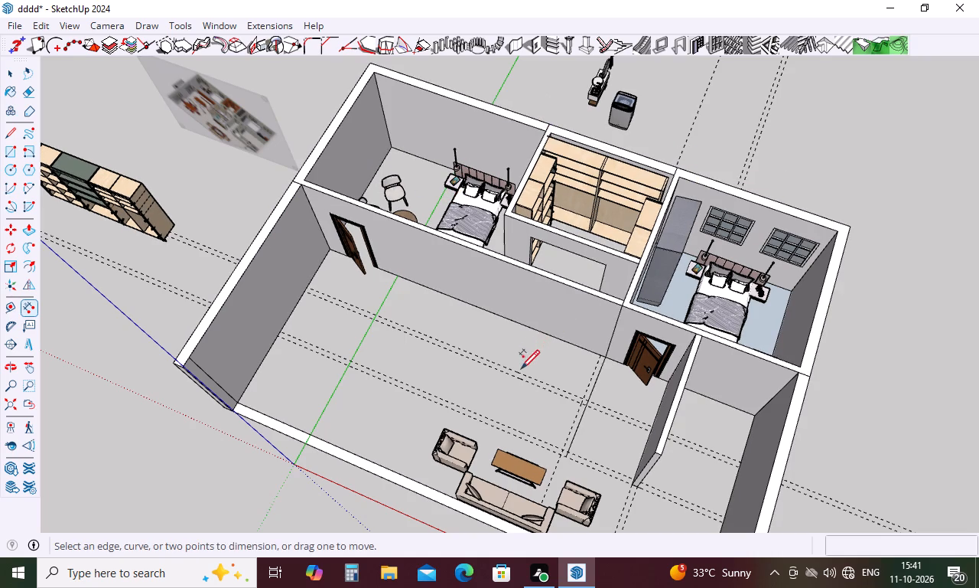
Place a guide 10' from the guide beside the 8'10" floor line, on the side away from the second door.
key(t)
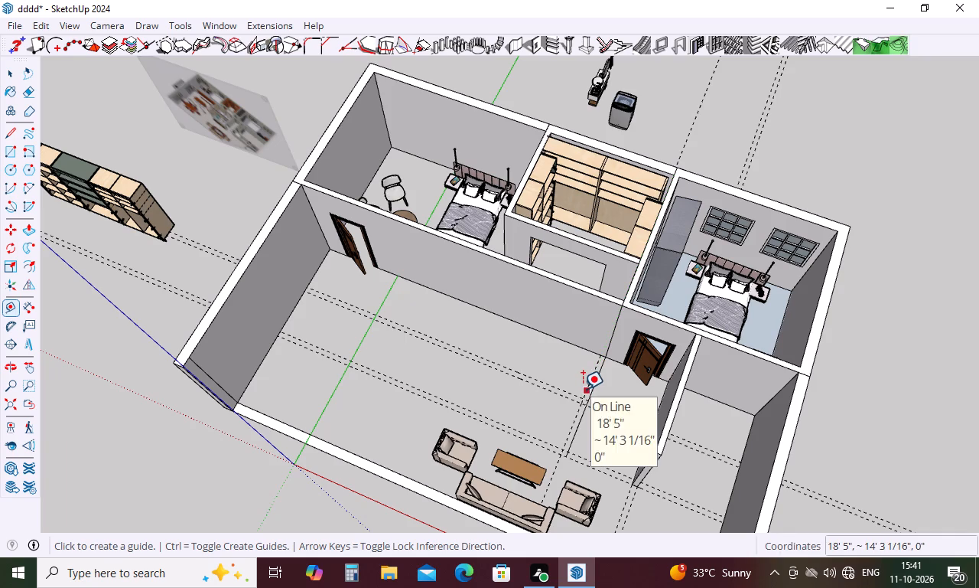
click(583, 389)
key(1)
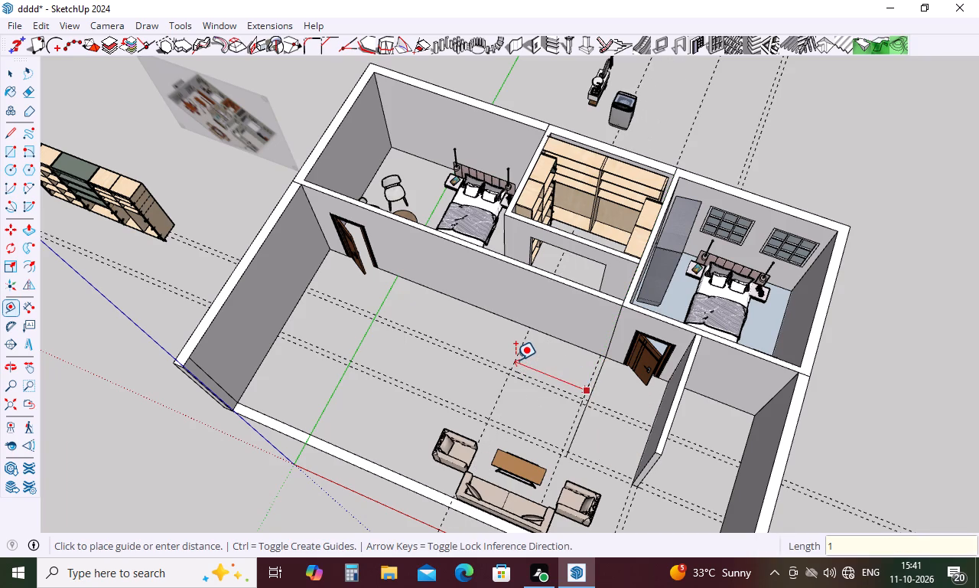
text(0')
key(Return)
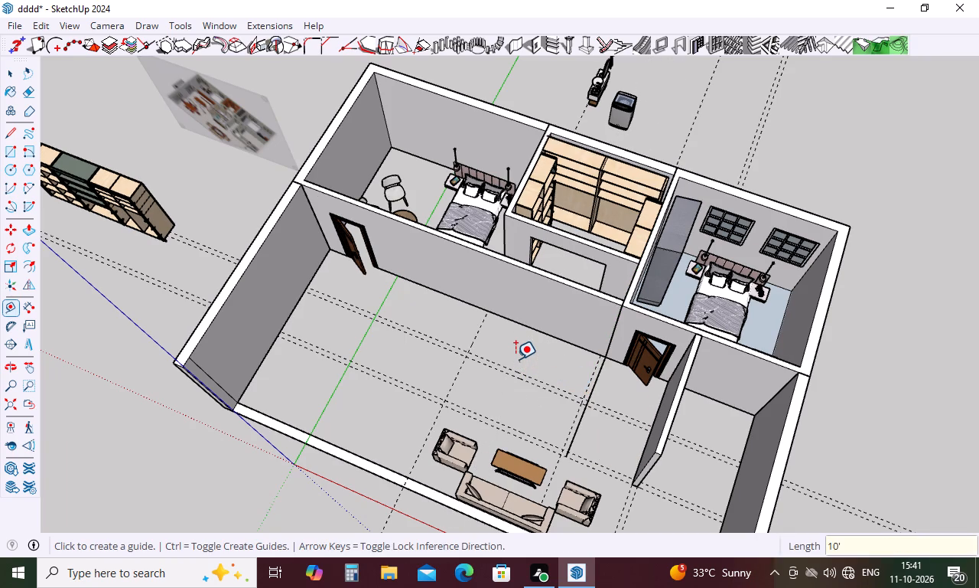
key(5)
key(Escape)
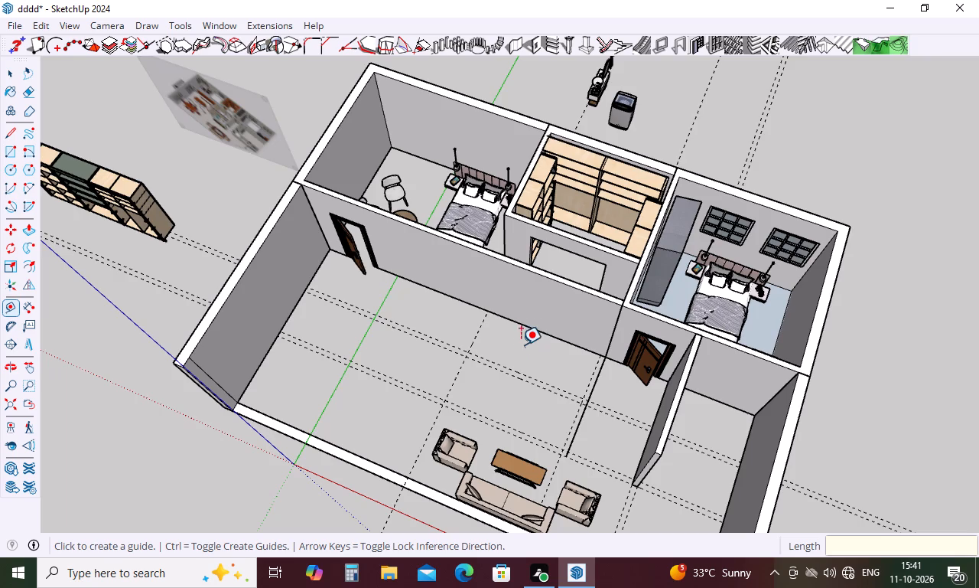
Place another guide 5" beyond the 10' guide, on the side away from the second door.
scroll(522, 314, up, 3)
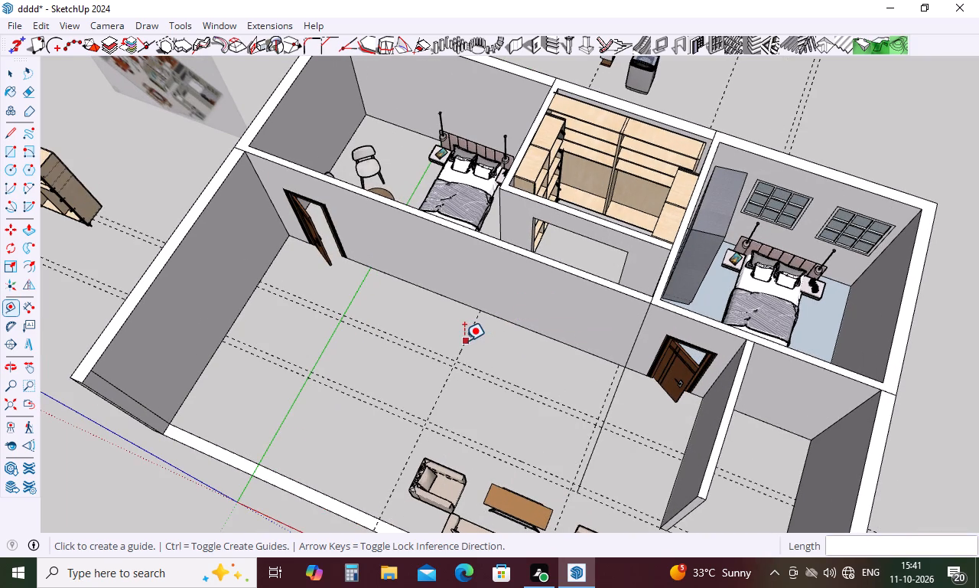
click(464, 341)
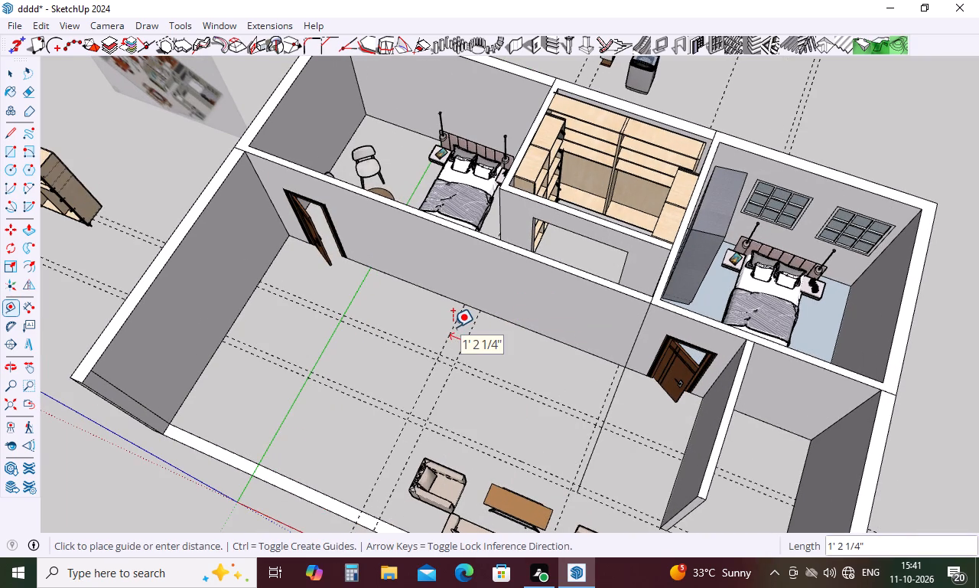
key(5)
key(Return)
key(Escape)
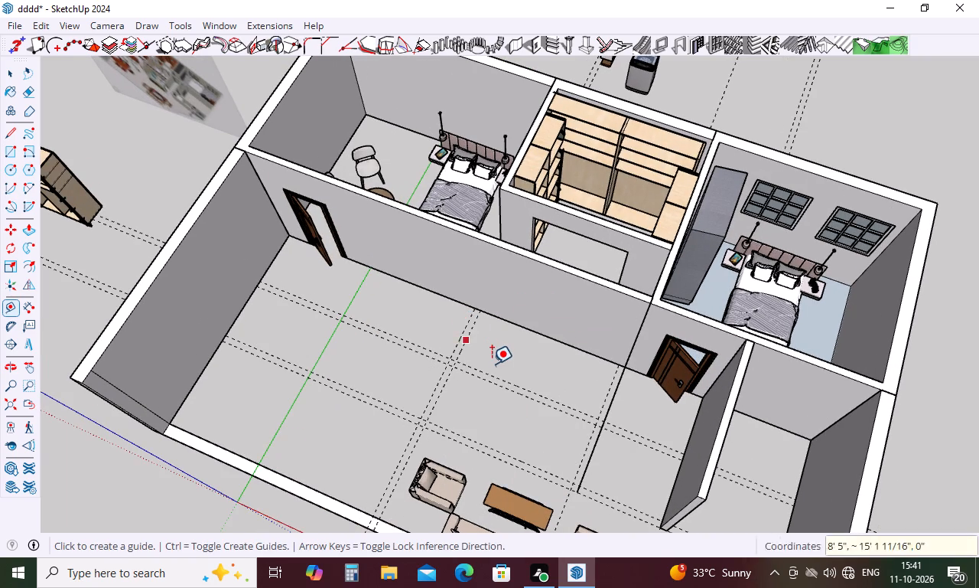
Draw two 5" by 4'5" floor rectangles between the guide pairs, running from the bedroom wall to the first cross guides.
key(r)
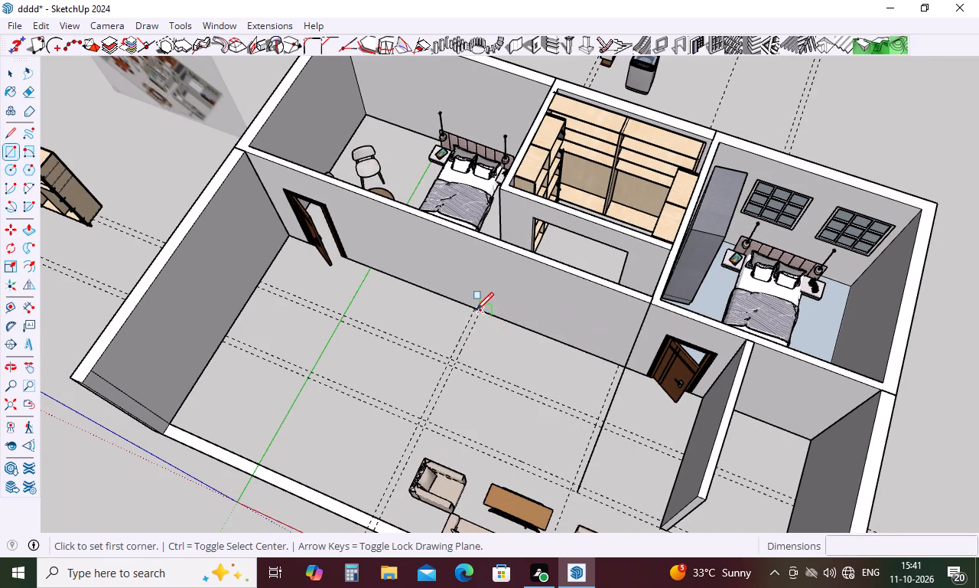
click(476, 310)
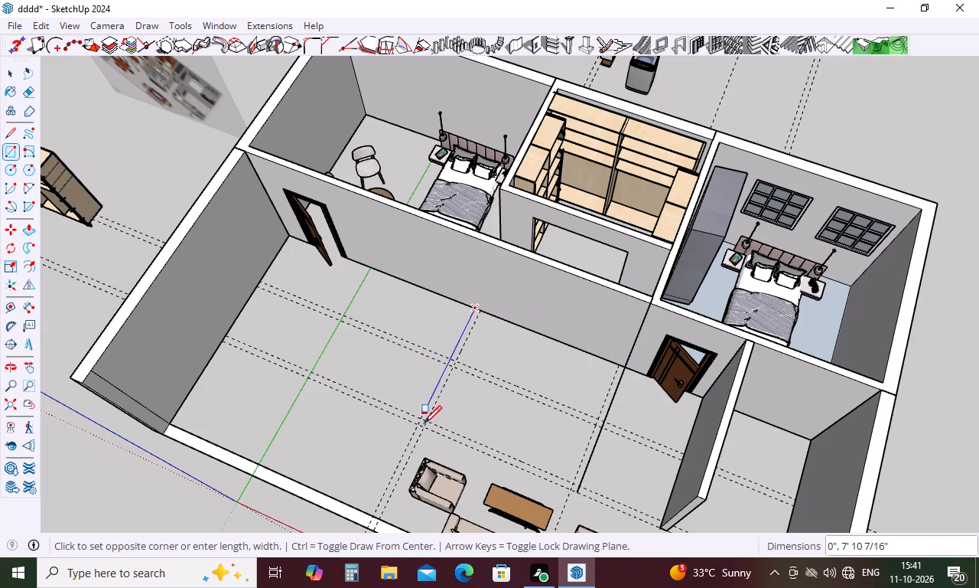
click(454, 365)
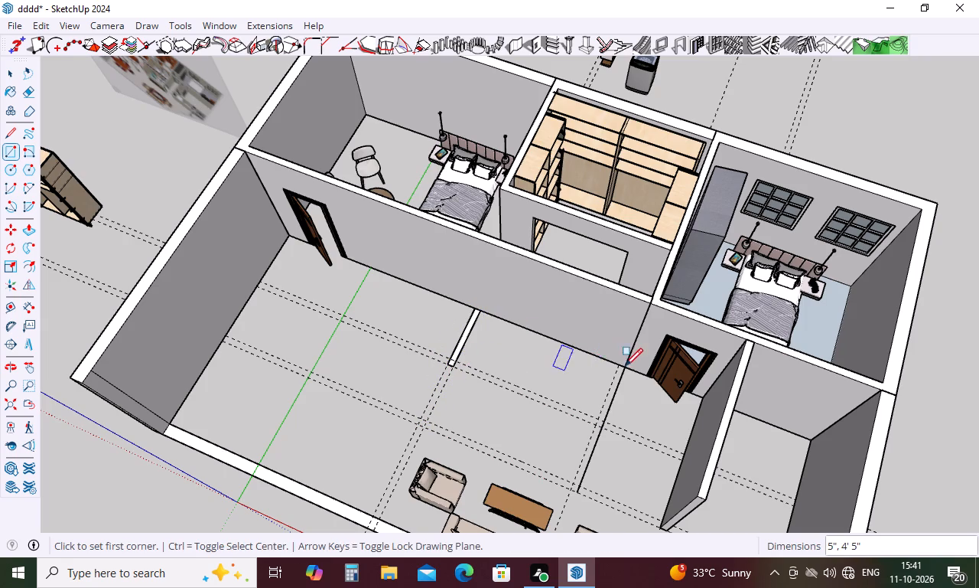
click(616, 368)
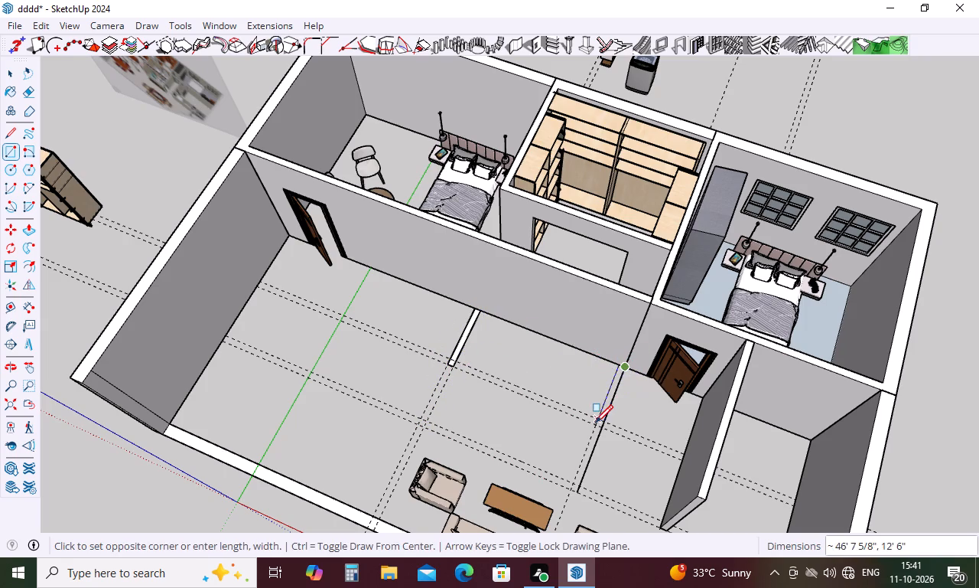
click(596, 423)
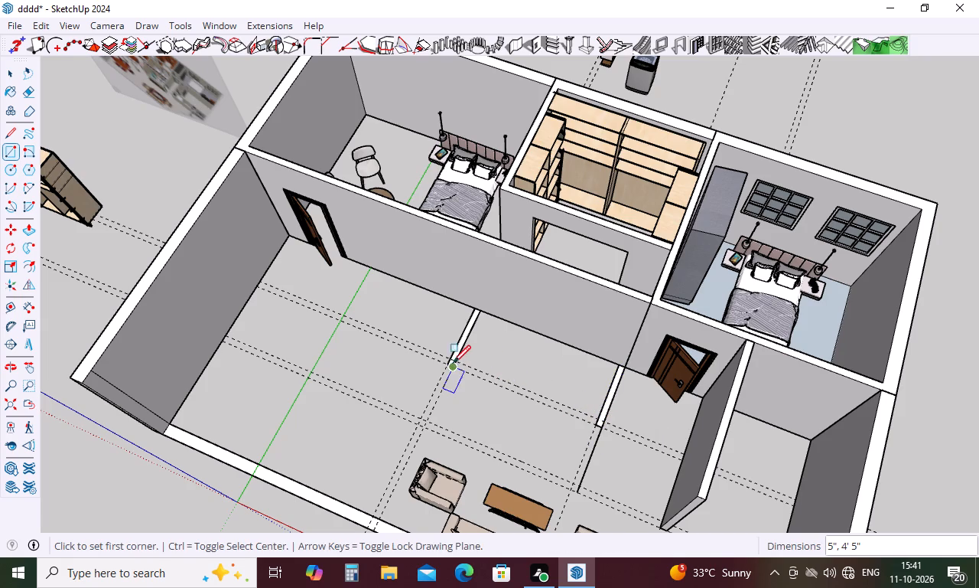
Draw a 5" by 10'5" floor rectangle between the cross guides, joining the front ends of the two short strips.
click(449, 364)
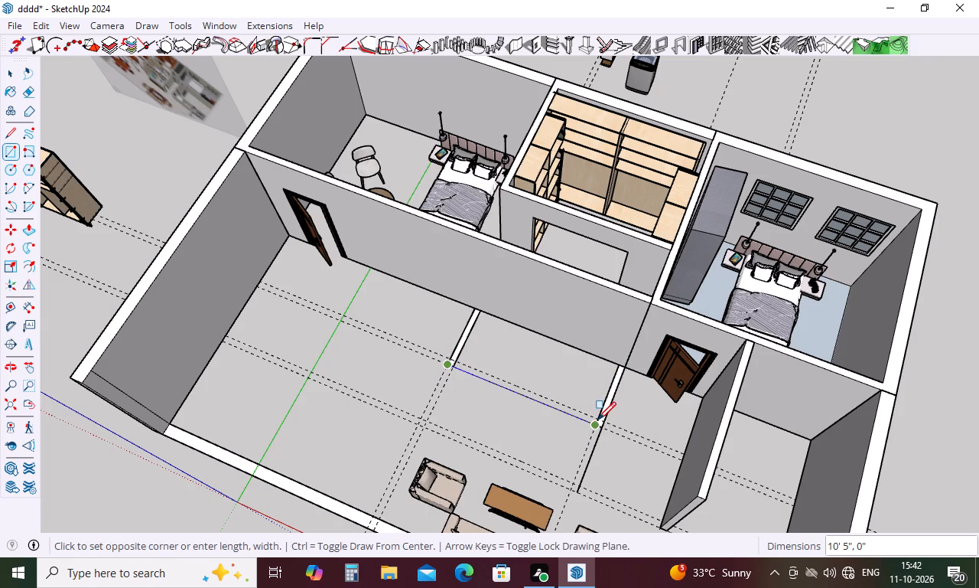
click(598, 420)
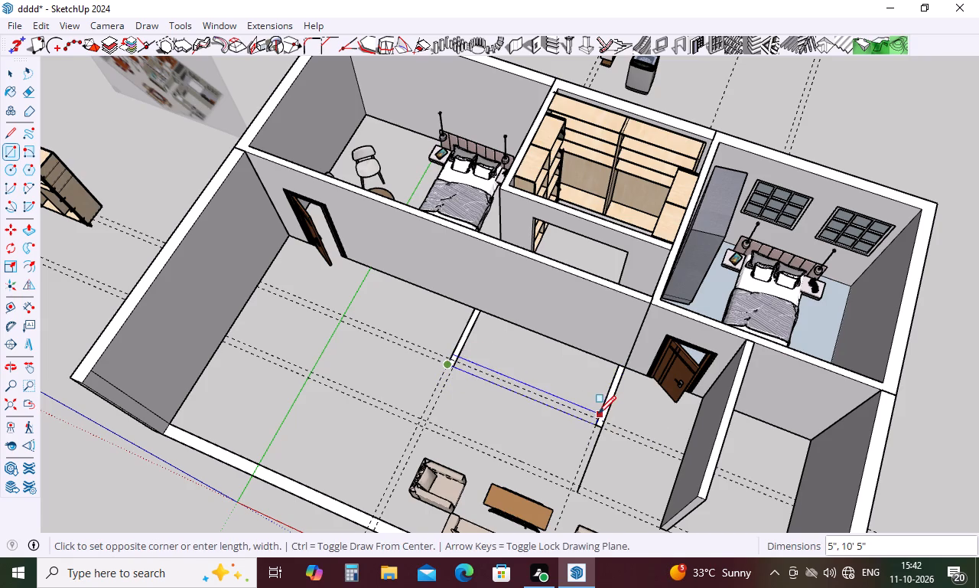
scroll(594, 420, up, 5)
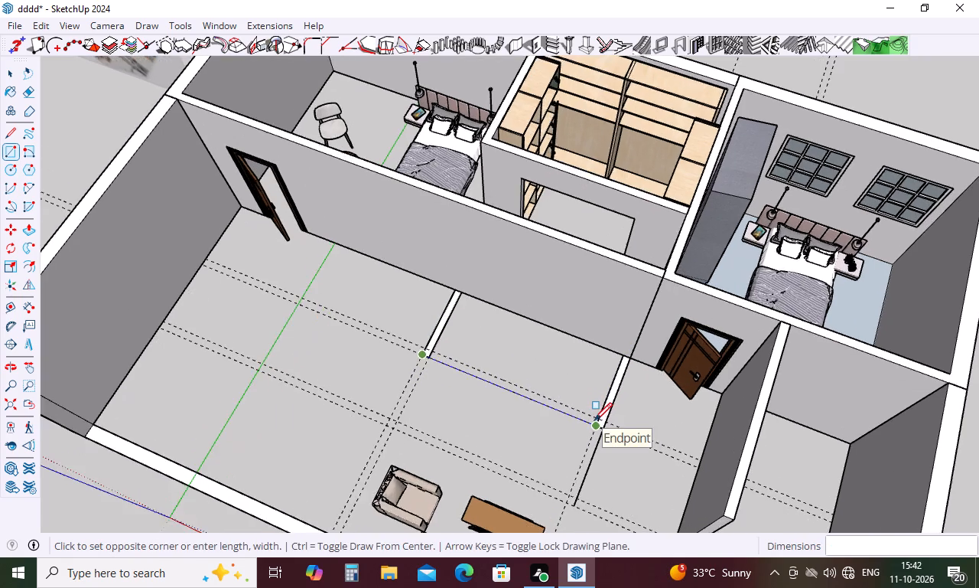
scroll(594, 420, up, 6)
click(599, 418)
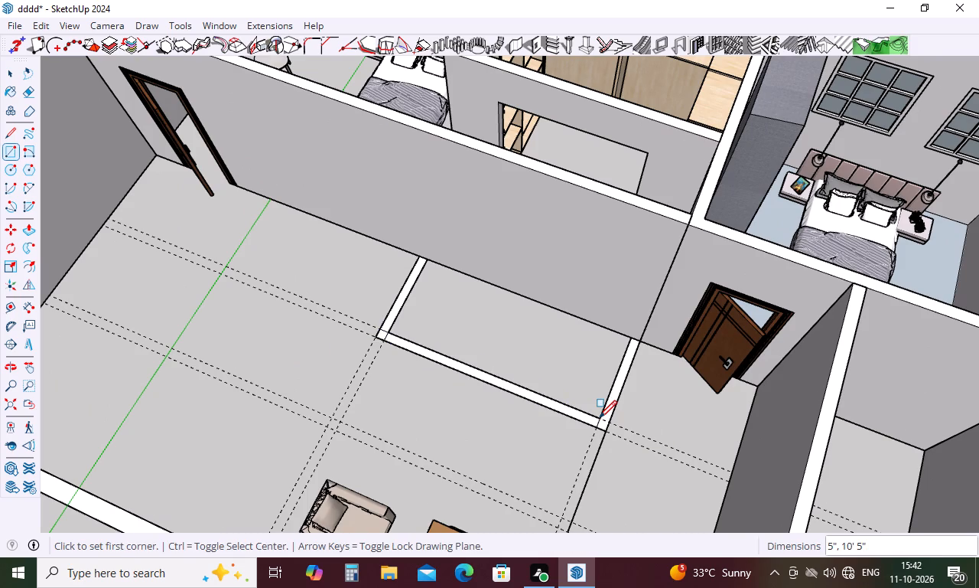
key(Escape)
key(Escape)
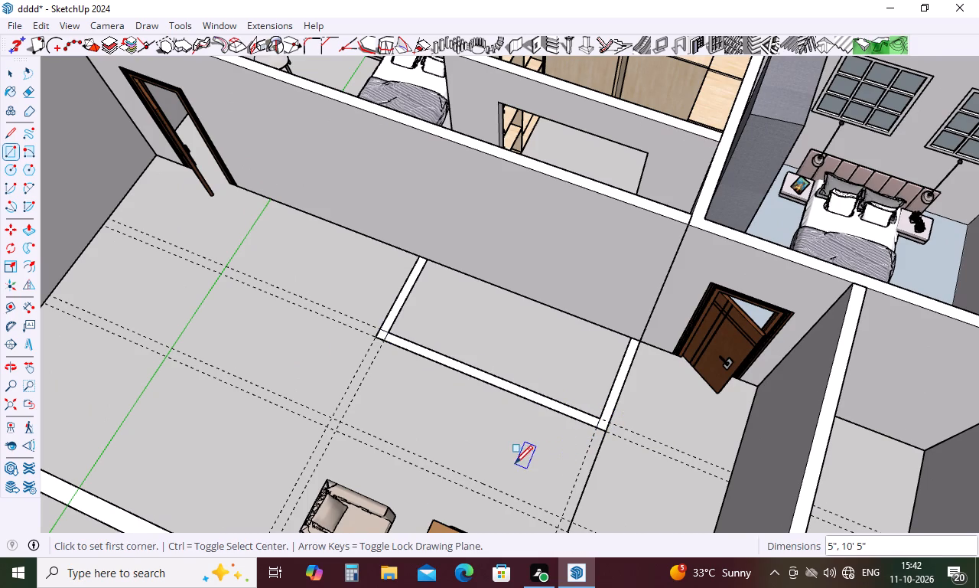
Erase the seam and the cross guide through it at the strips' corner farther from the second door.
scroll(404, 338, up, 5)
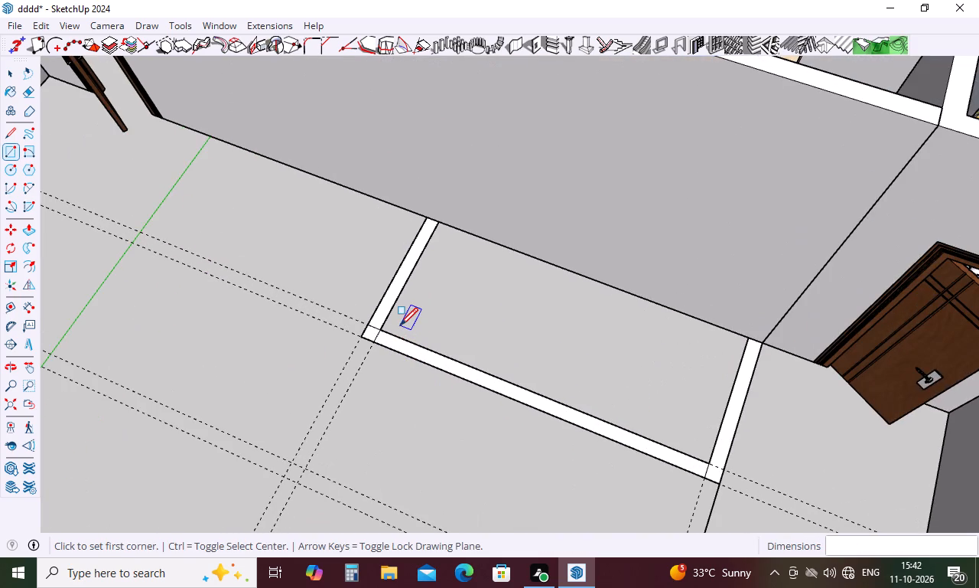
key(Escape)
key(e)
scroll(386, 324, up, 5)
drag(371, 325, 371, 326)
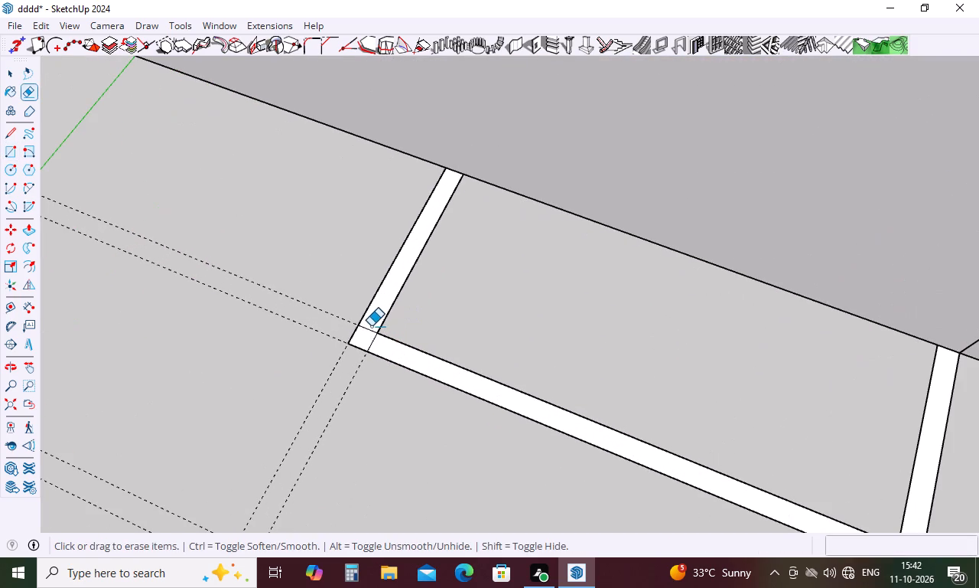
drag(371, 326, 366, 335)
scroll(366, 316, down, 6)
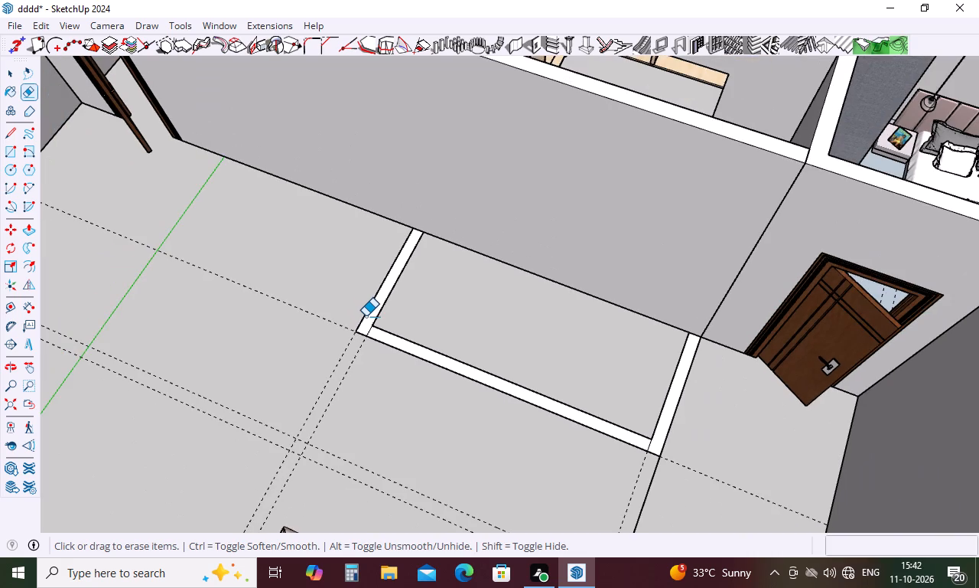
Push/Pull the two short floor strips up 10' to the top of the bedroom wall.
key(Escape)
key(p)
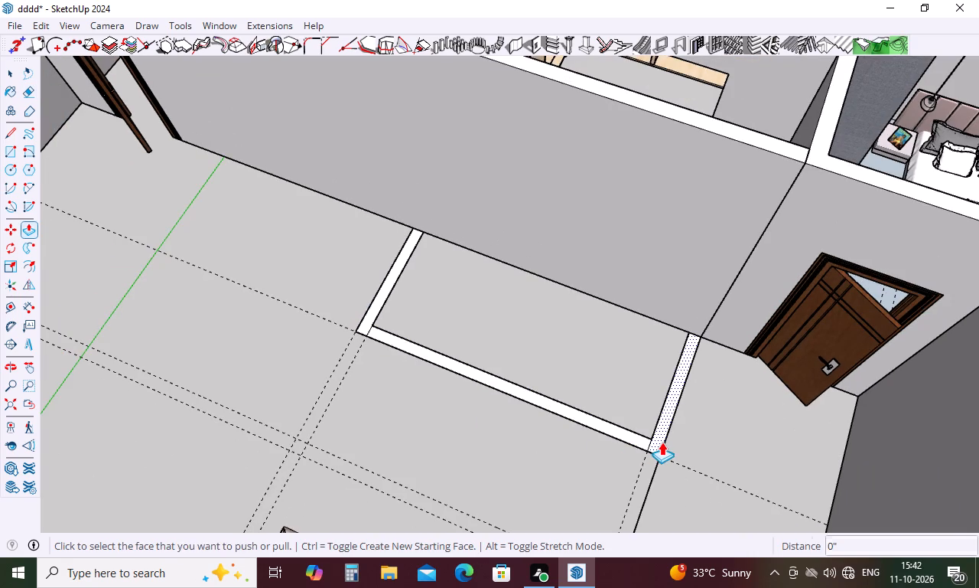
click(662, 442)
click(753, 132)
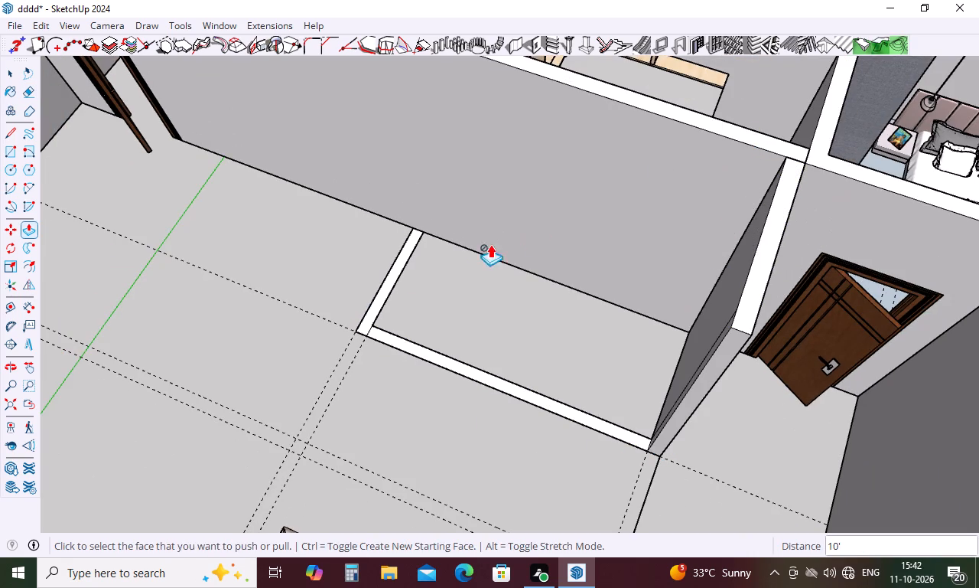
click(385, 269)
click(392, 273)
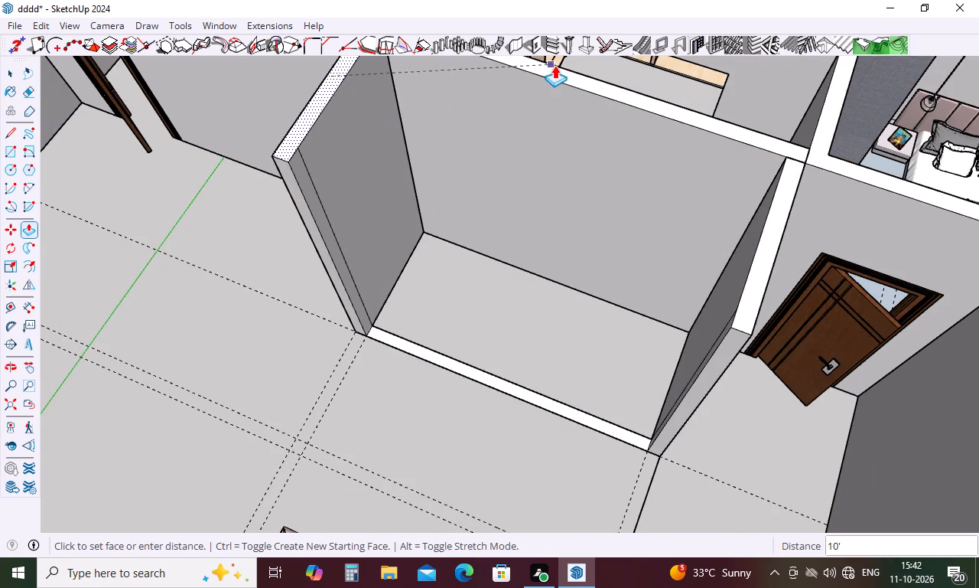
click(555, 65)
scroll(430, 154, down, 7)
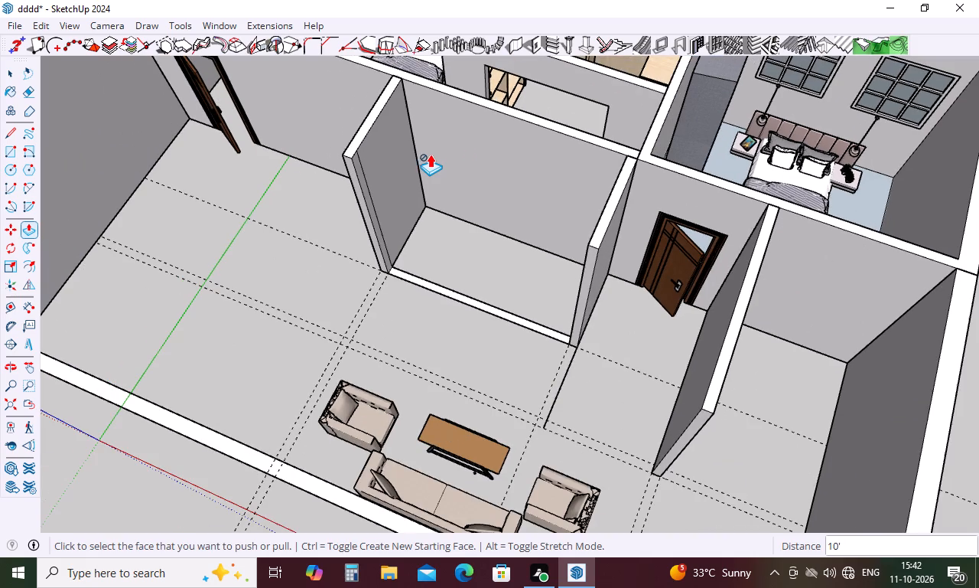
Erase the extra vertical edge near the free end of each new short partition wall.
key(Escape)
key(e)
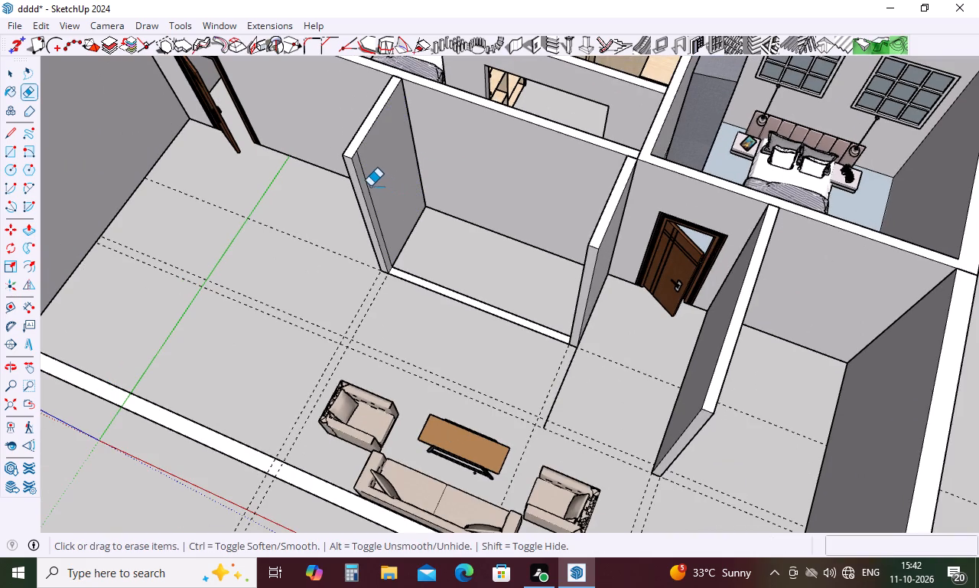
click(370, 186)
middle_drag(429, 260, 603, 333)
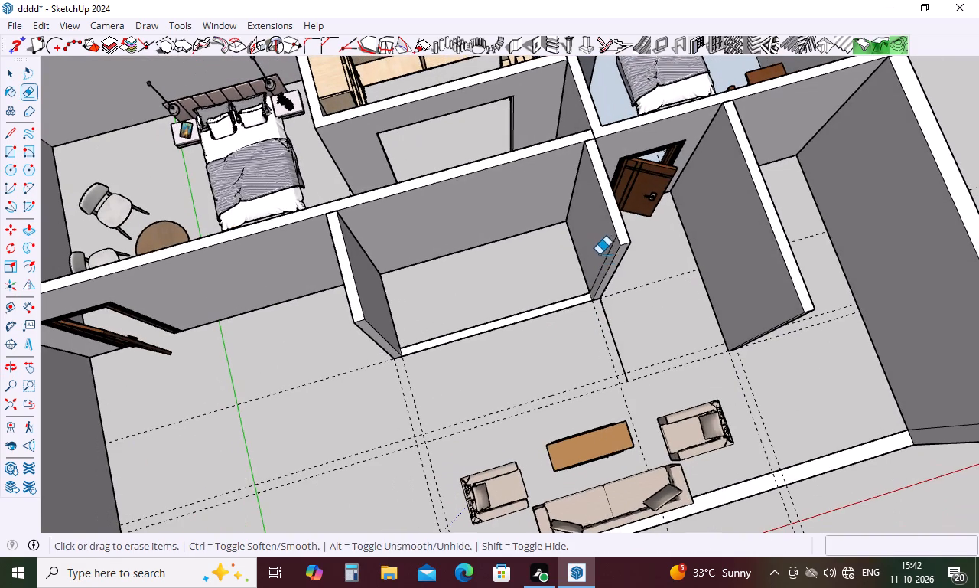
click(613, 251)
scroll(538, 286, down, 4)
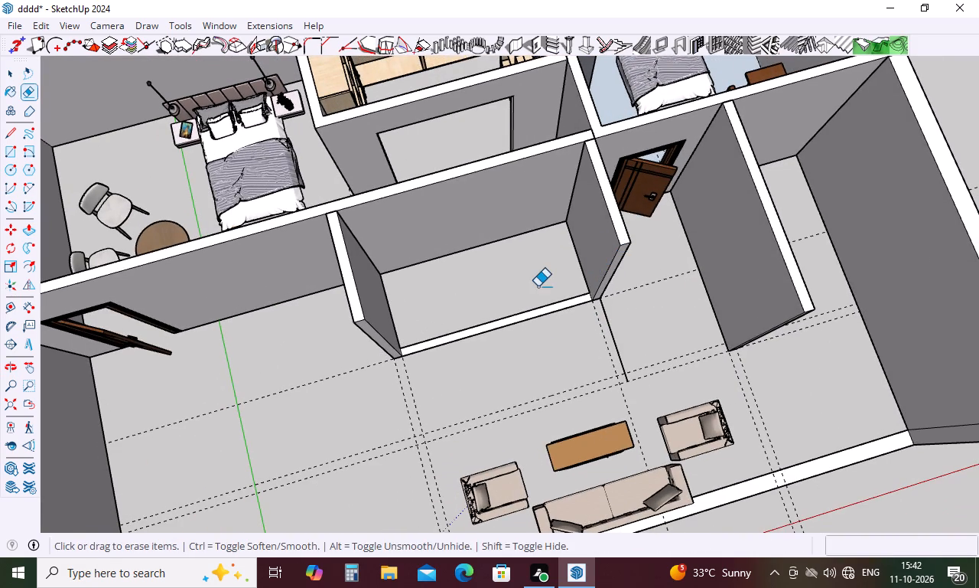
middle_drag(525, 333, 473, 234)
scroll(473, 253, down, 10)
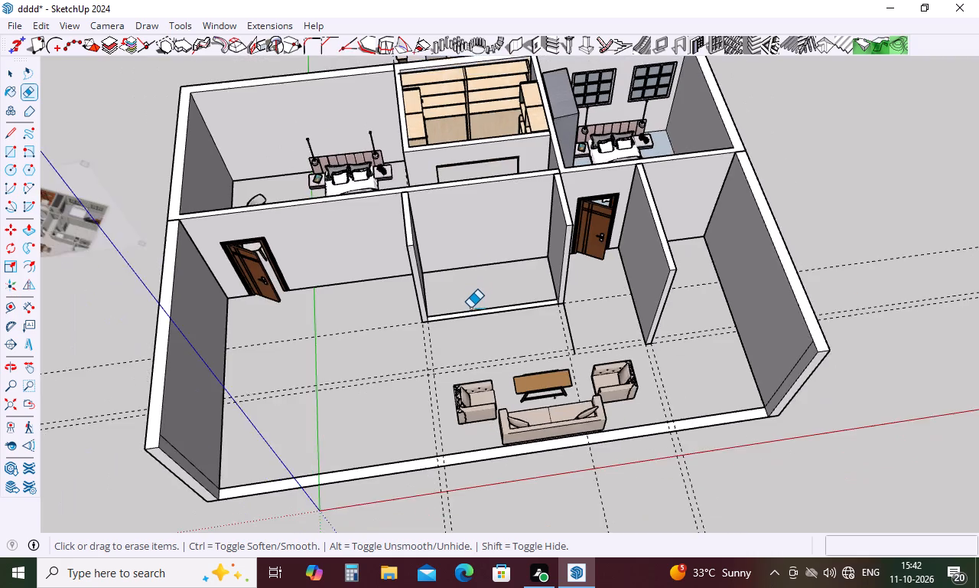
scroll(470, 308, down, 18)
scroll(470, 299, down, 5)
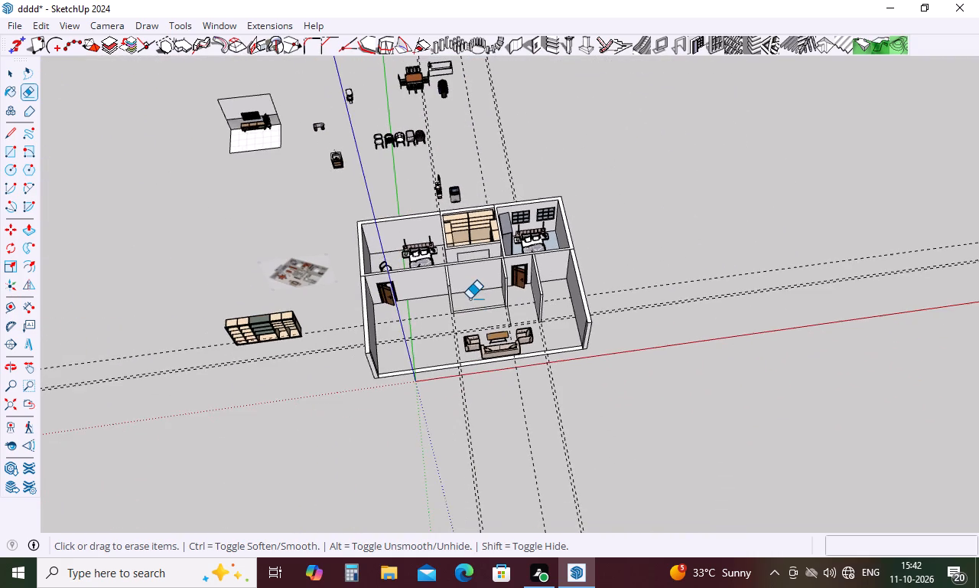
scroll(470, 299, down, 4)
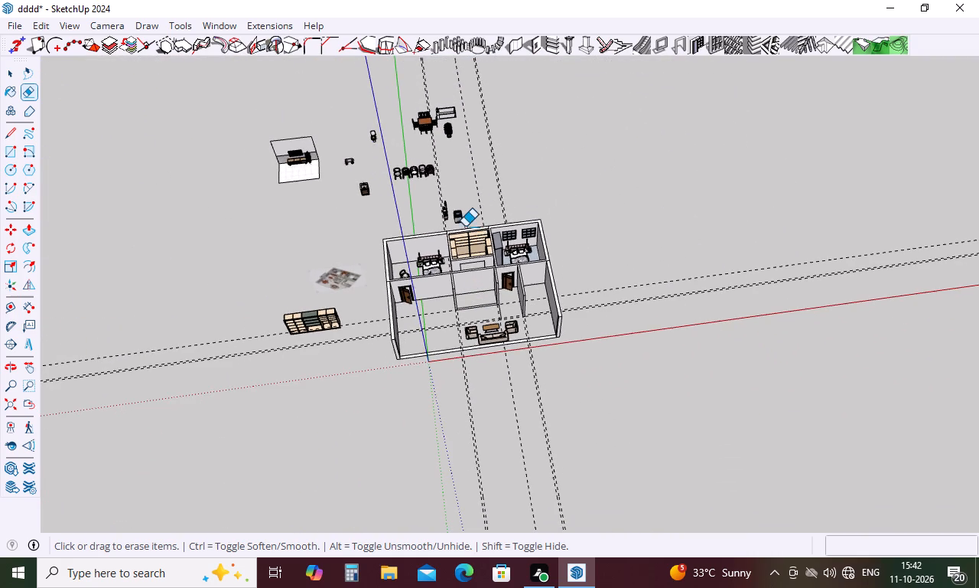
Move the bathtub from the loose furniture behind the house into the bay between the two short partition walls.
scroll(465, 223, up, 12)
scroll(463, 190, up, 20)
scroll(458, 199, up, 13)
middle_drag(447, 243, 442, 274)
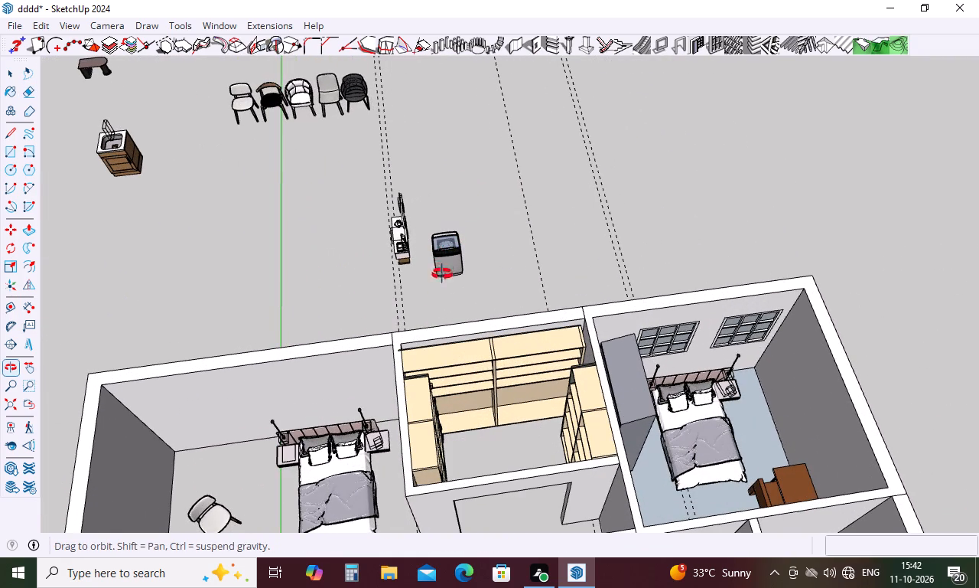
middle_drag(442, 274, 437, 332)
scroll(437, 332, up, 1)
scroll(444, 250, down, 20)
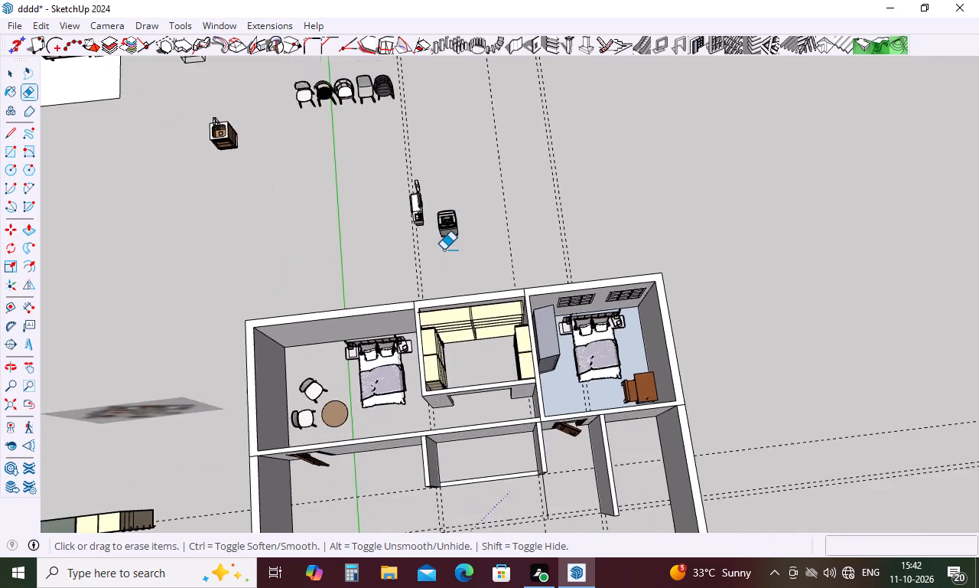
scroll(444, 250, down, 19)
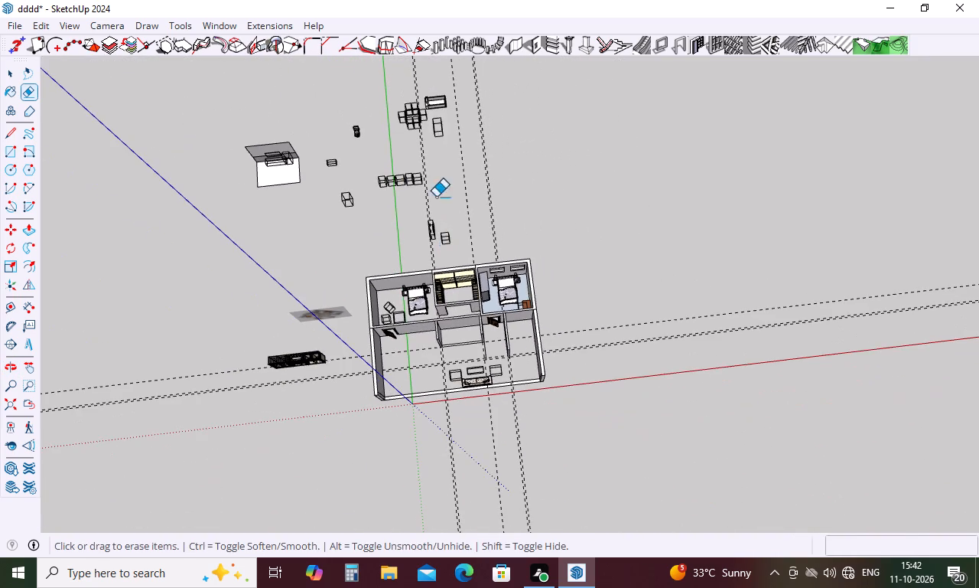
scroll(434, 86, up, 13)
scroll(444, 115, up, 12)
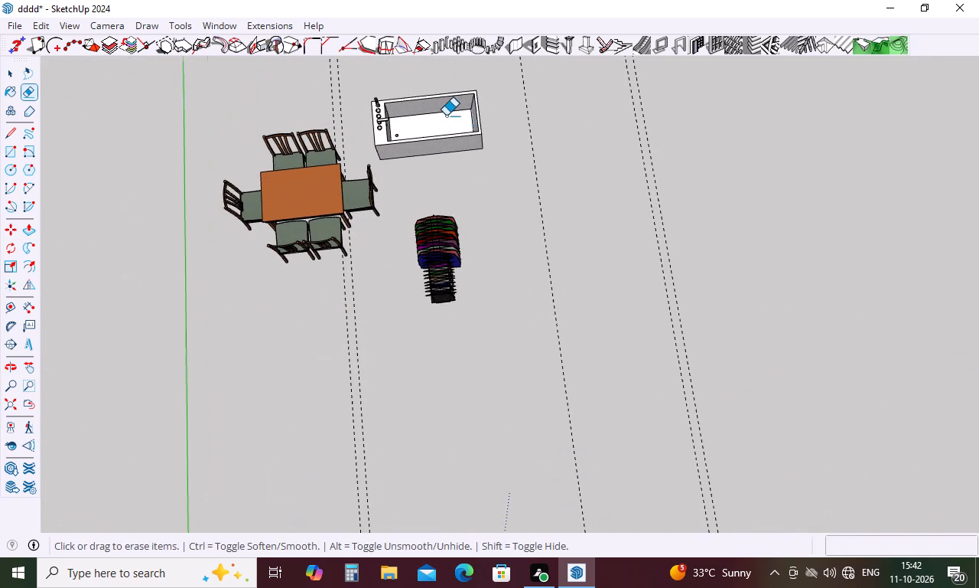
key(m)
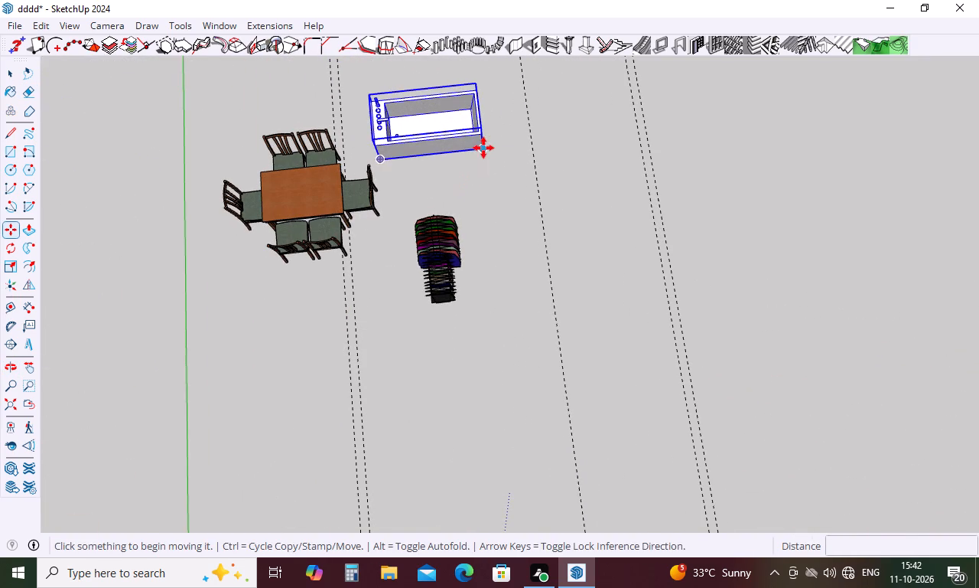
click(483, 148)
scroll(480, 139, down, 18)
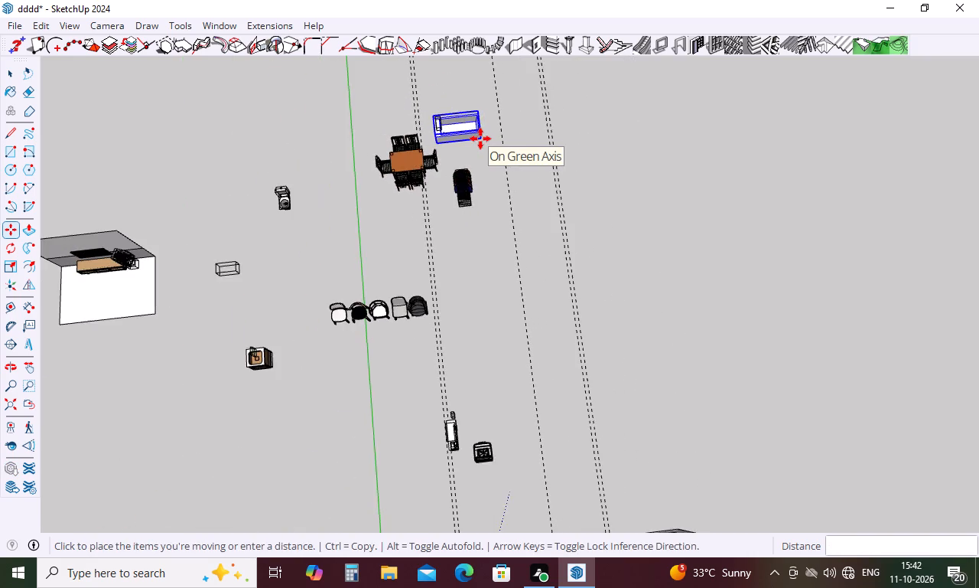
scroll(480, 139, down, 18)
scroll(477, 147, down, 5)
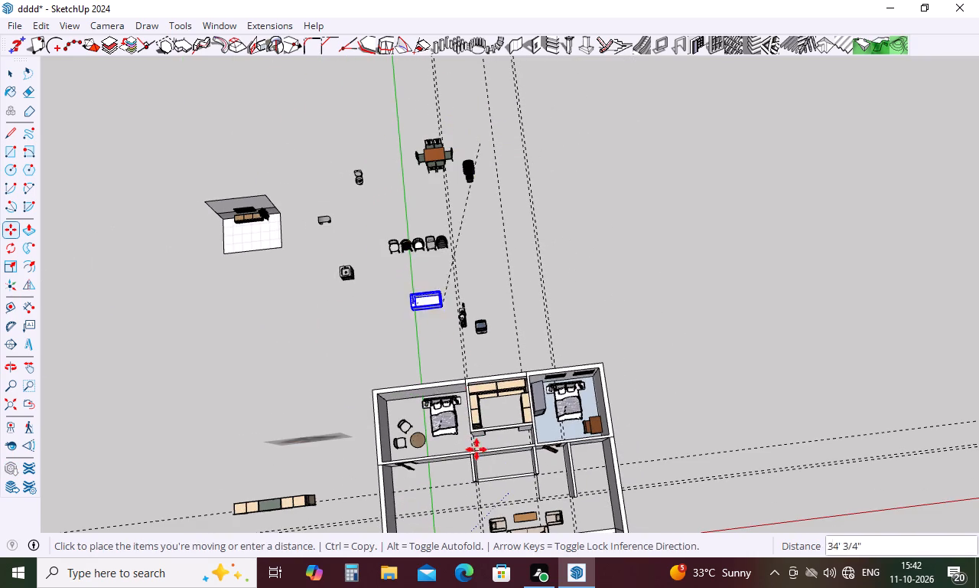
middle_drag(490, 481, 474, 320)
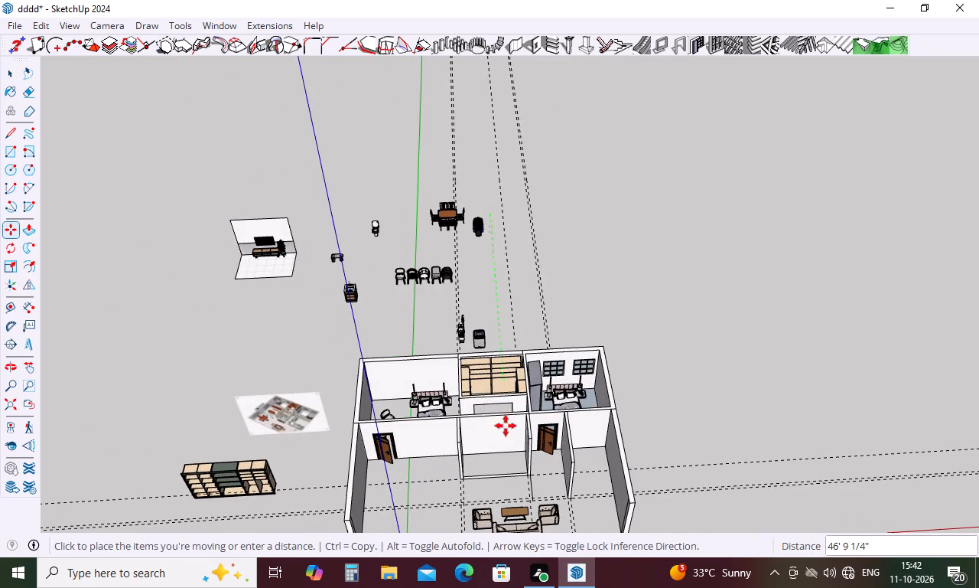
click(498, 467)
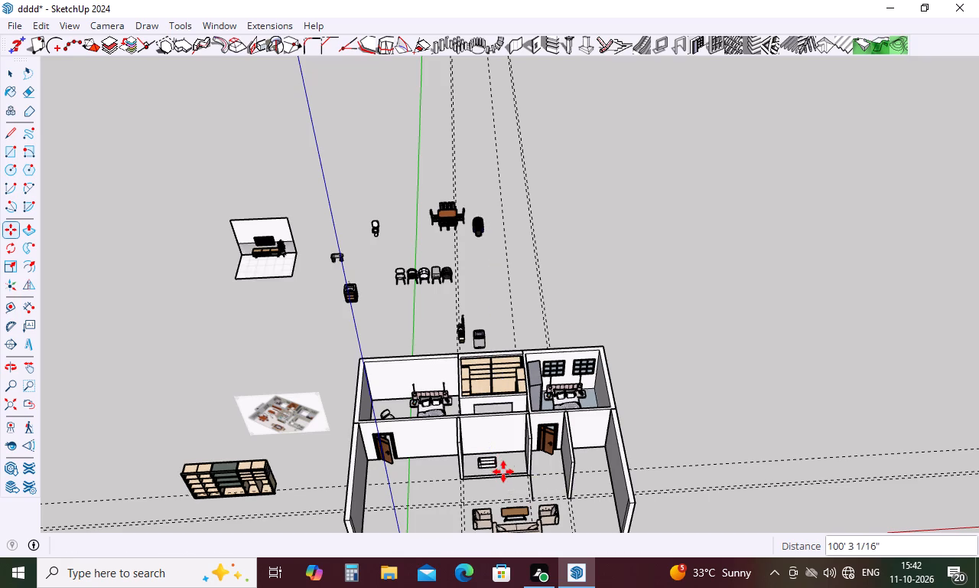
Move the bathtub toward the bedroom wall, to the bay's back corner at the partition farther from the second door.
scroll(503, 472, up, 13)
middle_drag(500, 472, 486, 441)
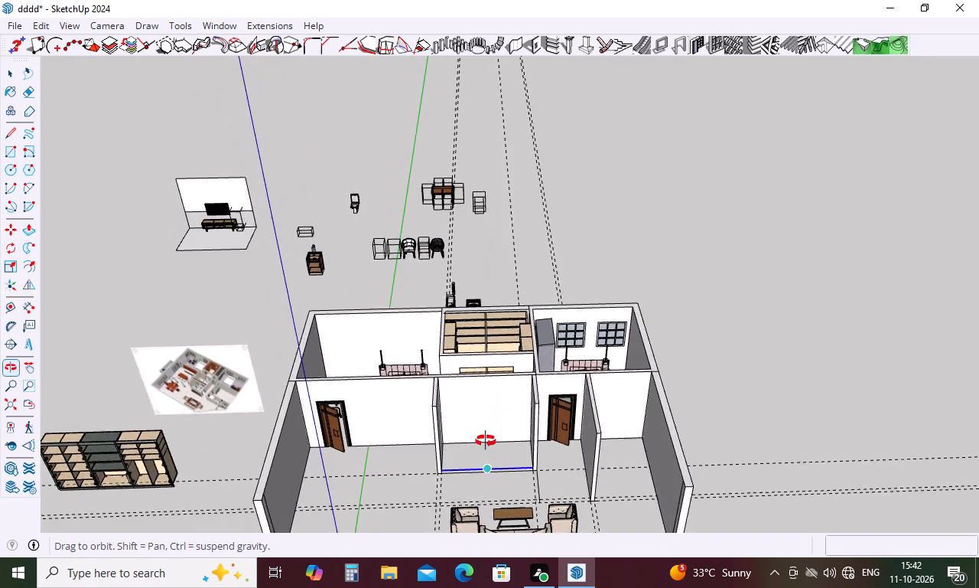
middle_drag(486, 441, 475, 491)
middle_drag(484, 470, 493, 441)
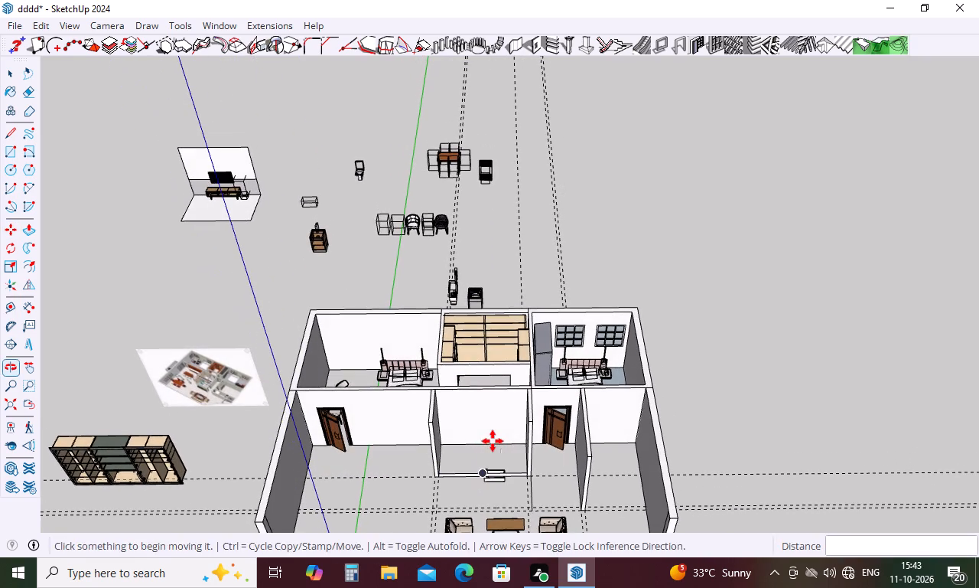
middle_drag(493, 446, 492, 459)
click(492, 459)
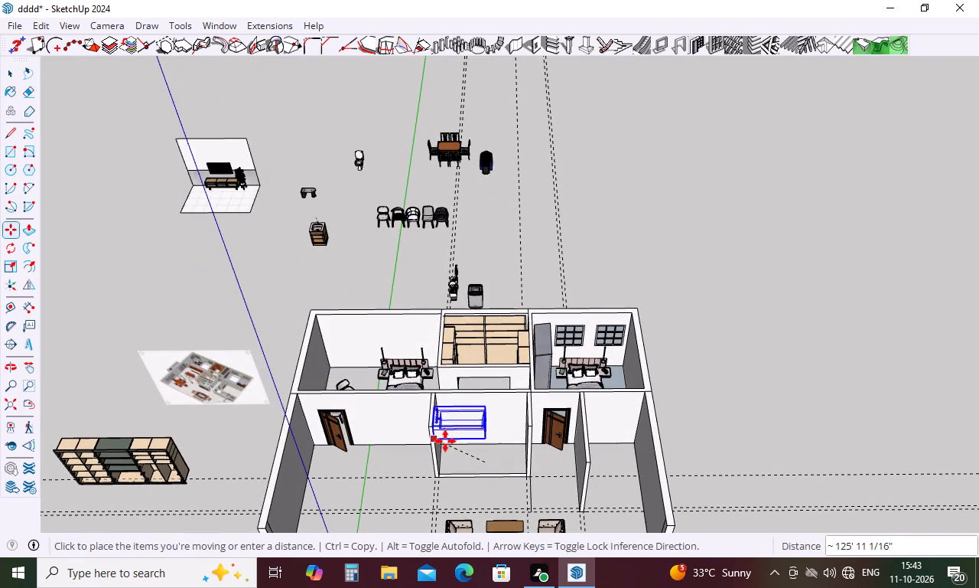
click(446, 442)
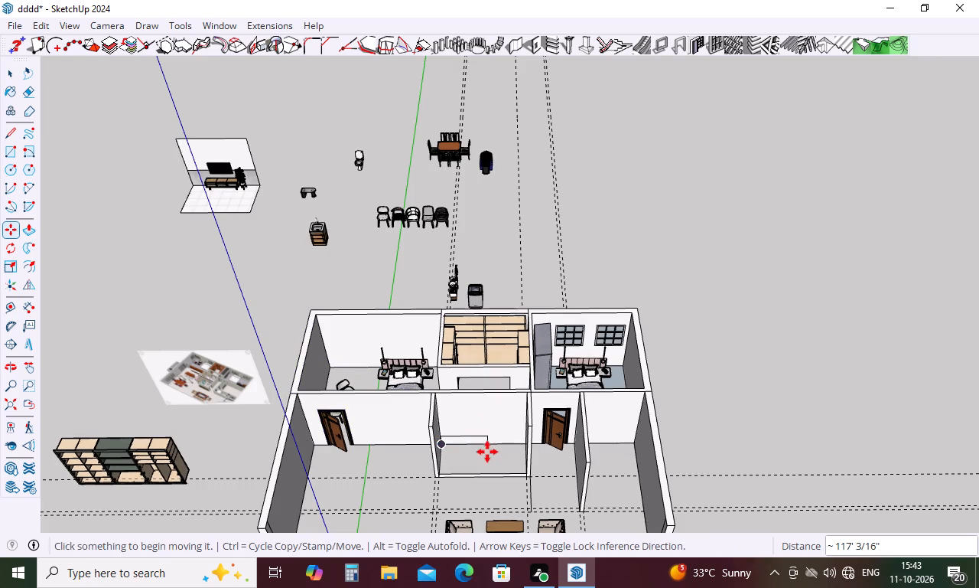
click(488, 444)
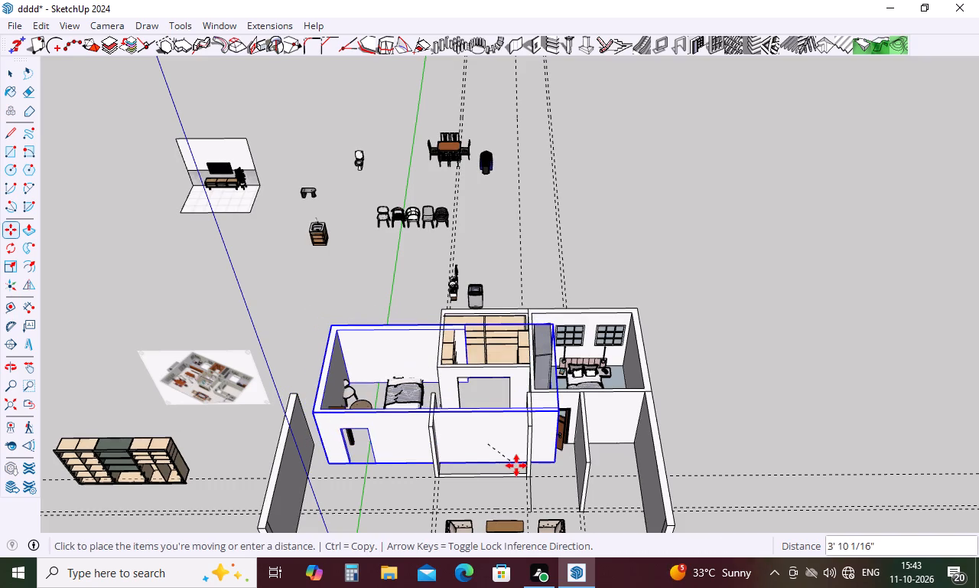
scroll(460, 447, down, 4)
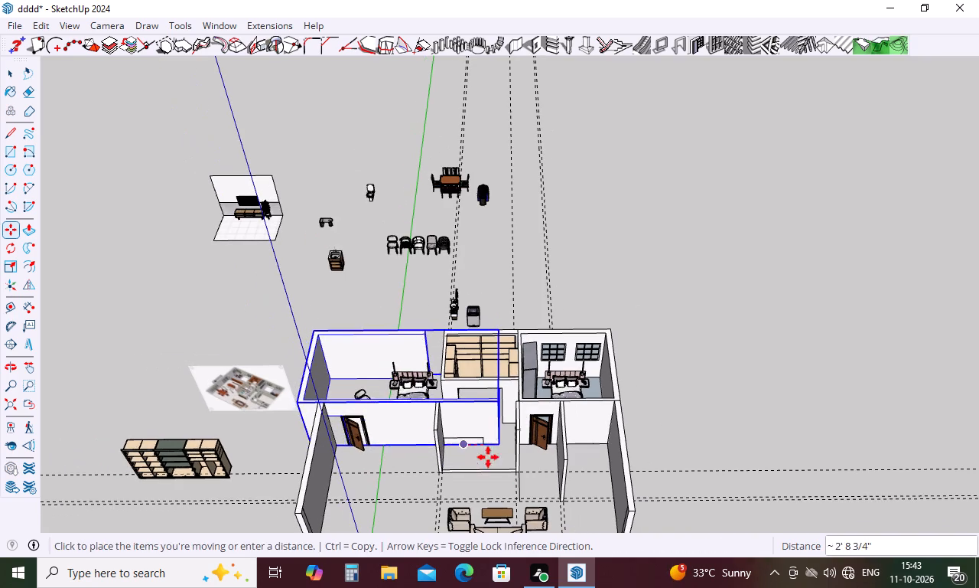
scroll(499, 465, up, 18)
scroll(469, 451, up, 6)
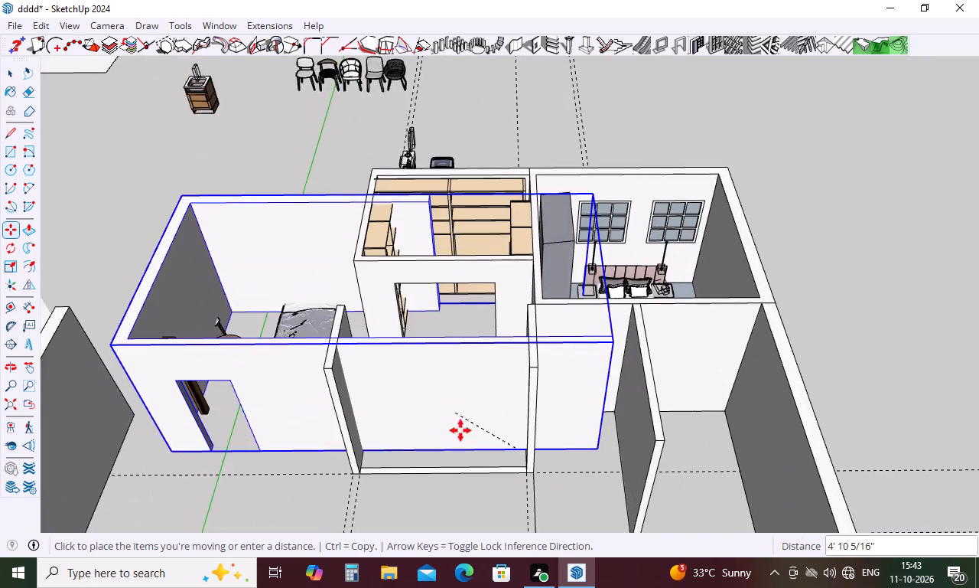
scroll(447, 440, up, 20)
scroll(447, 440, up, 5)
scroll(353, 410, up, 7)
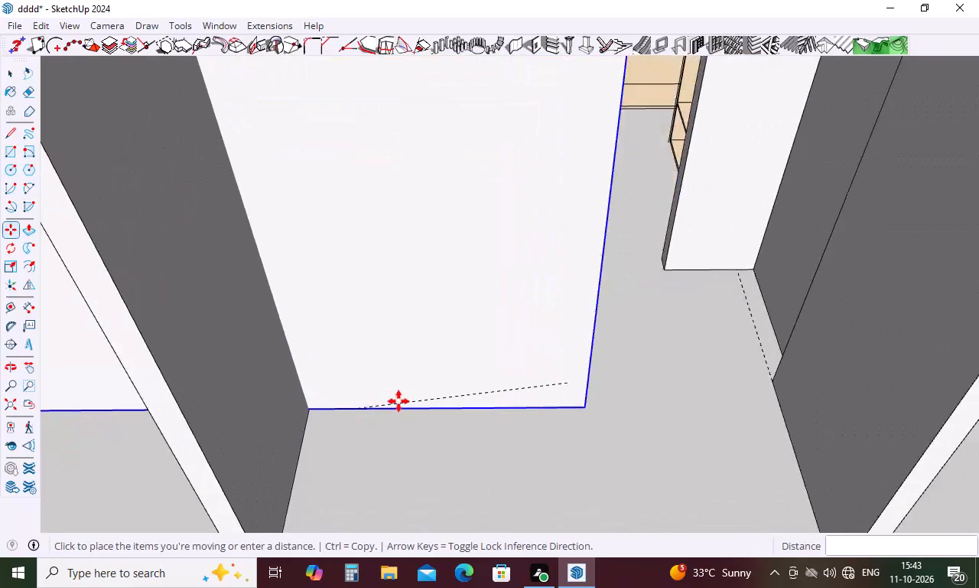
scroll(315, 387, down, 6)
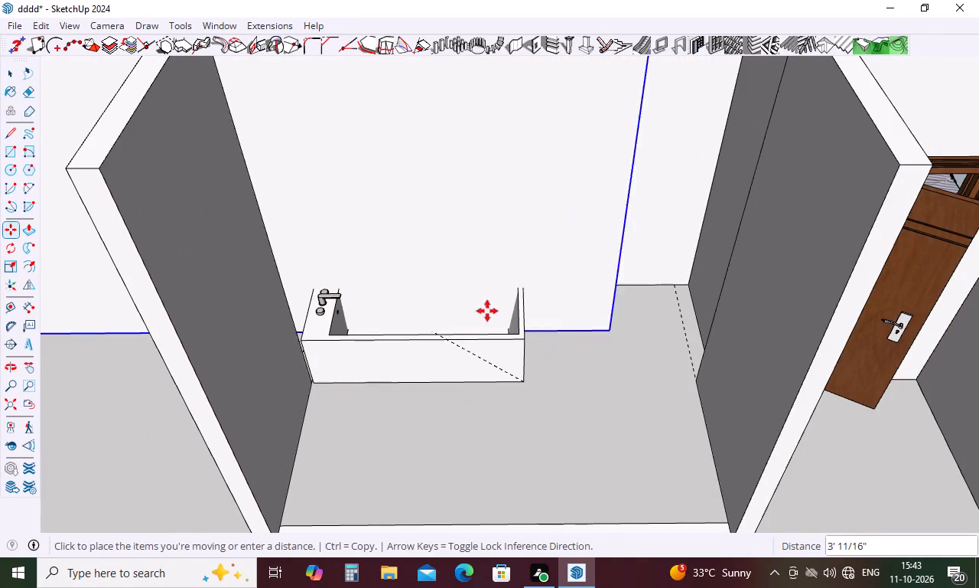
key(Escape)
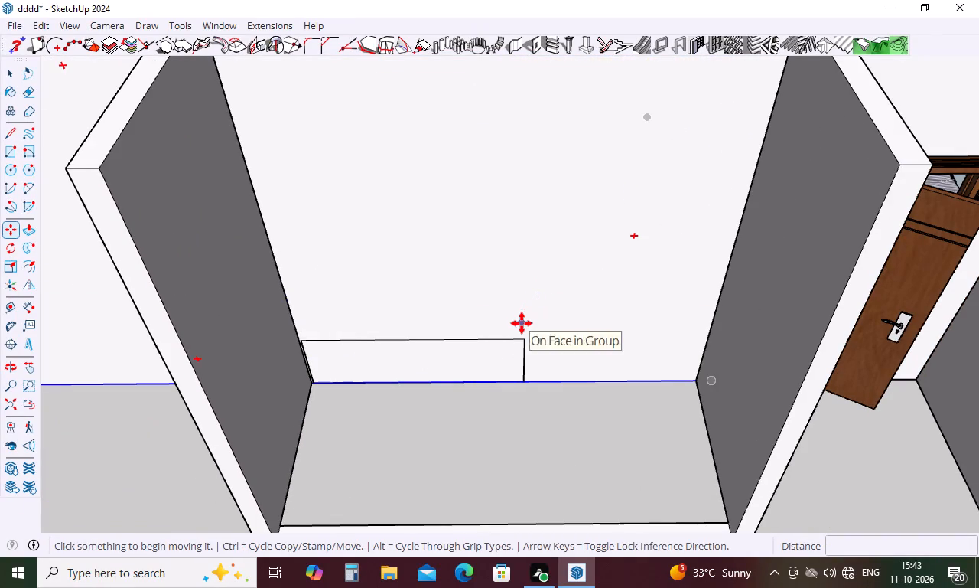
Pull the bathtub forward out of the bedroom wall and set its tap end against the partition farther from the second door.
click(521, 380)
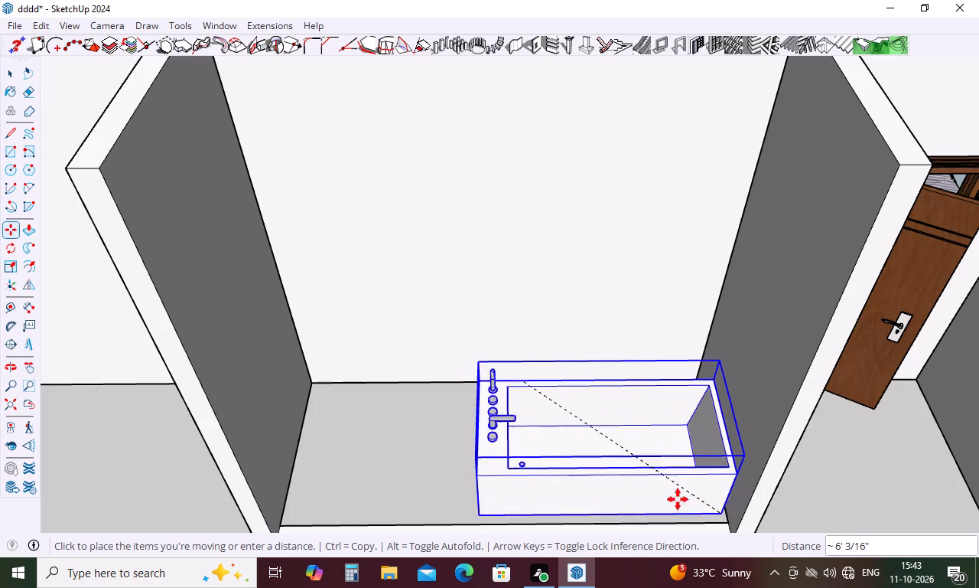
click(542, 476)
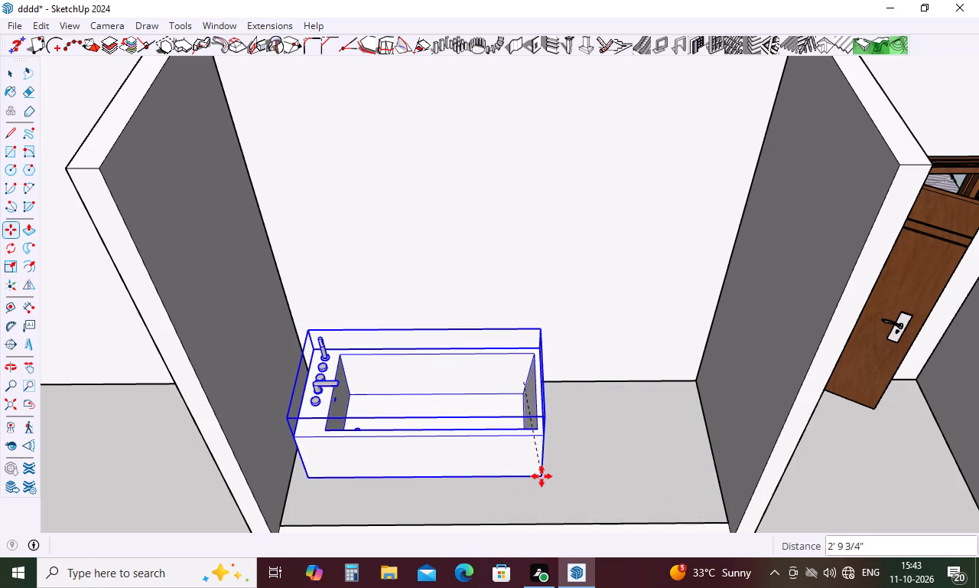
click(306, 479)
click(293, 479)
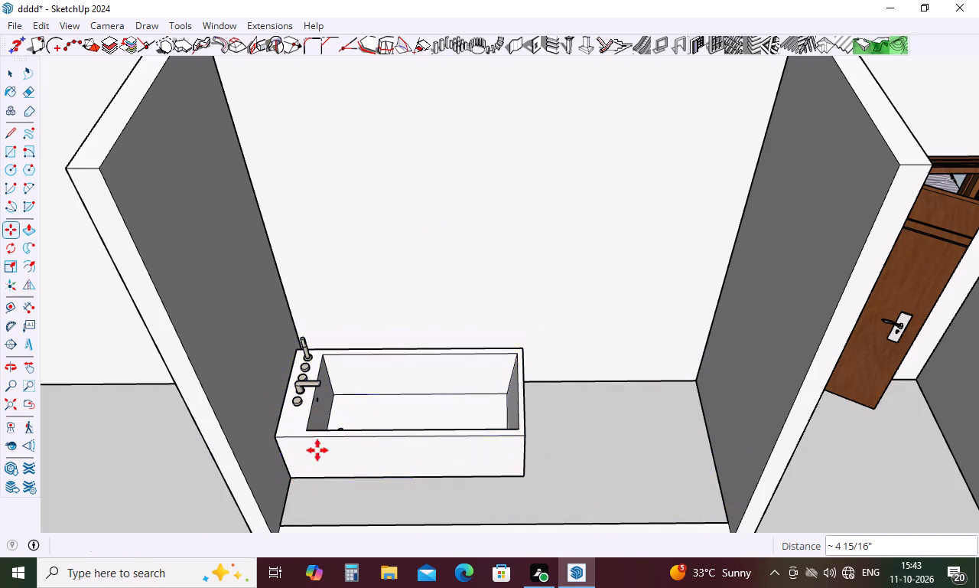
scroll(418, 291, down, 16)
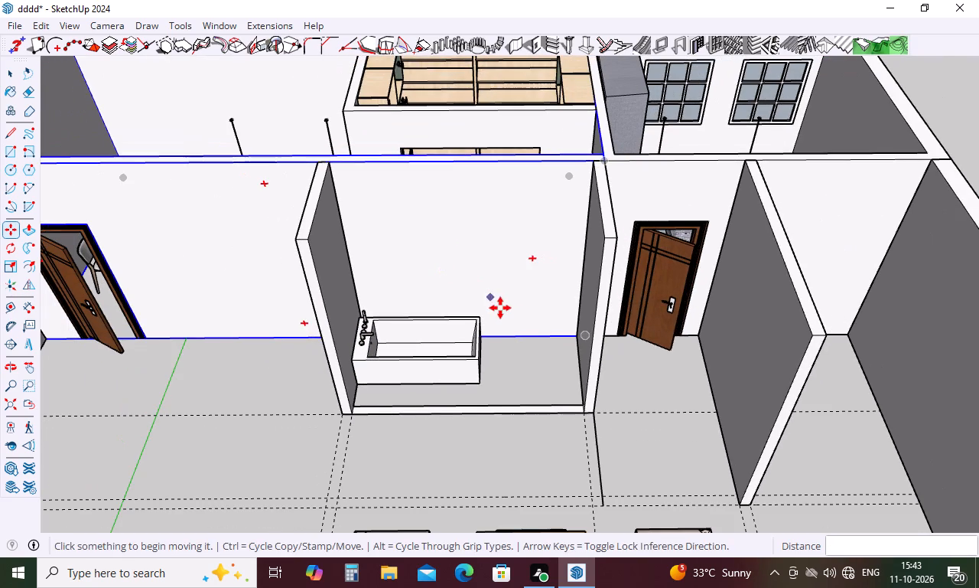
key(Escape)
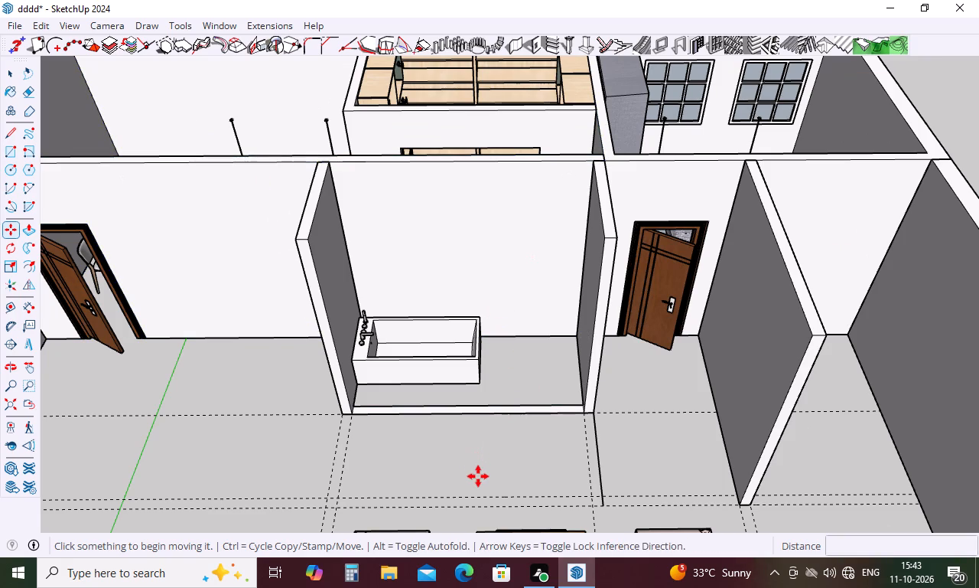
Push/Pull the floor strip joining the two short partitions up 10' to their top, closing the bathroom's front.
key(p)
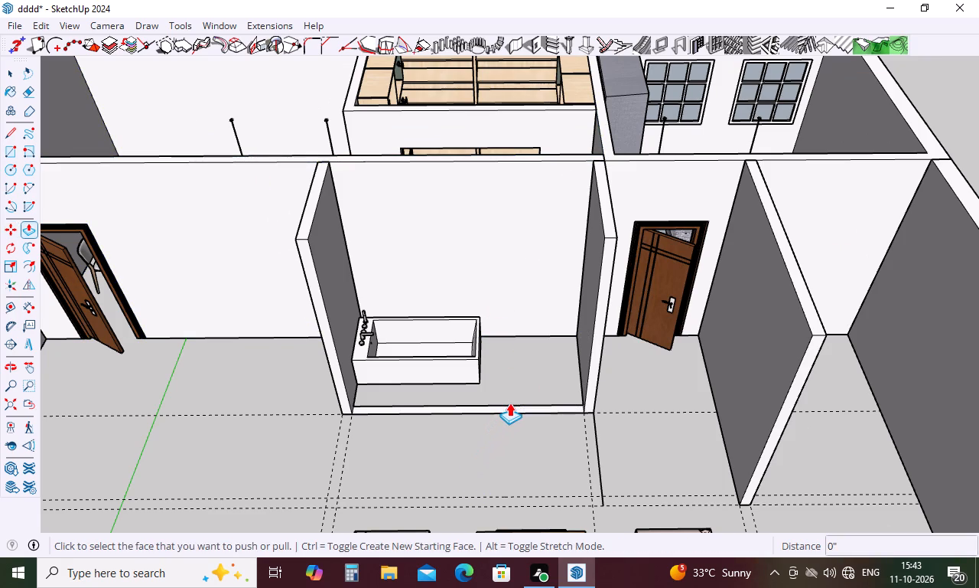
click(509, 412)
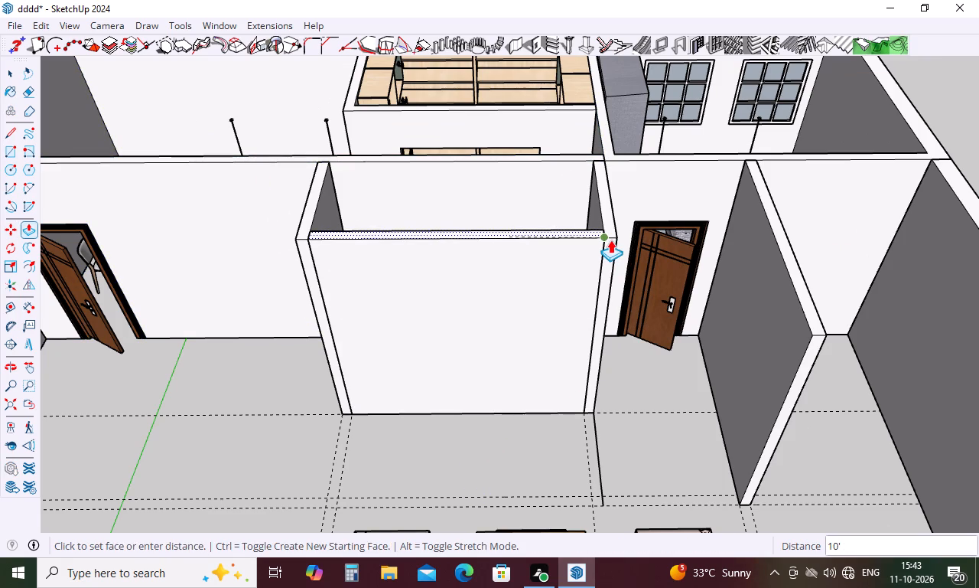
click(610, 240)
key(space)
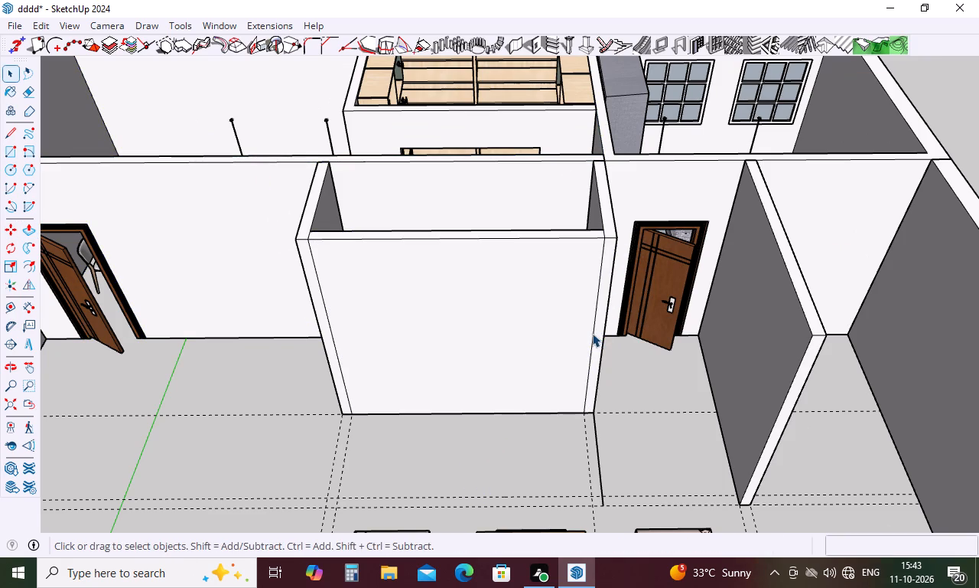
Erase the vertical seams on the bathroom's front wall and the short seams across its two top corners.
key(e)
drag(603, 294, 595, 296)
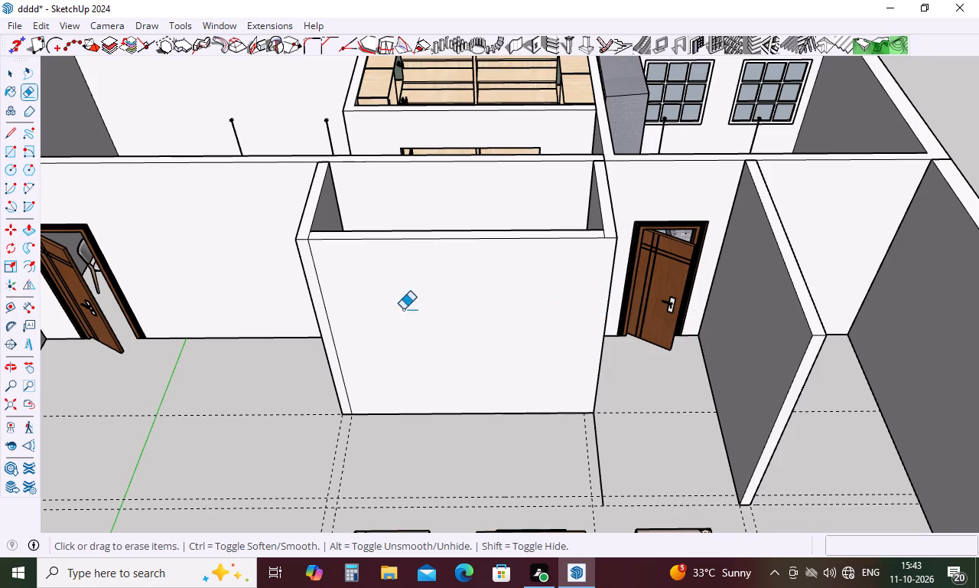
click(317, 273)
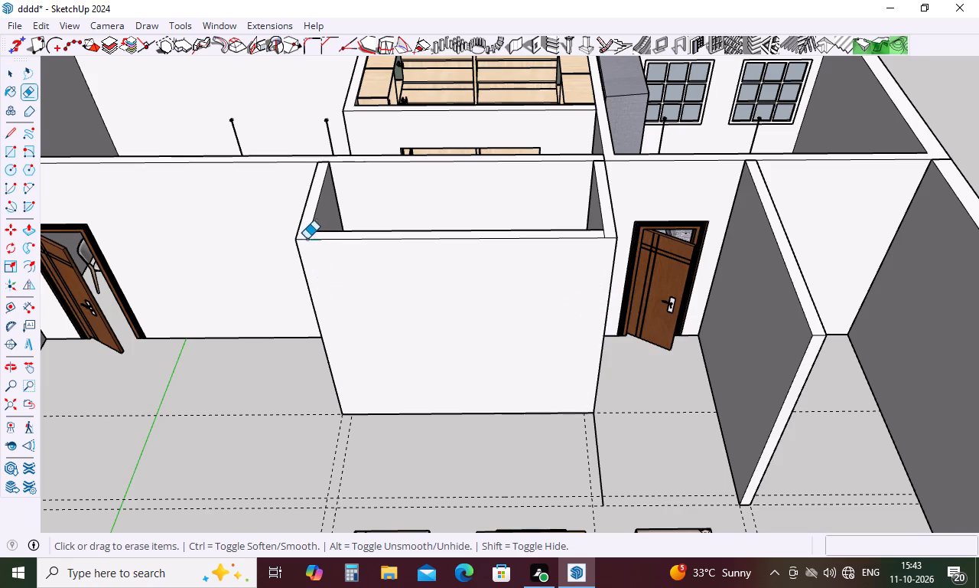
click(311, 237)
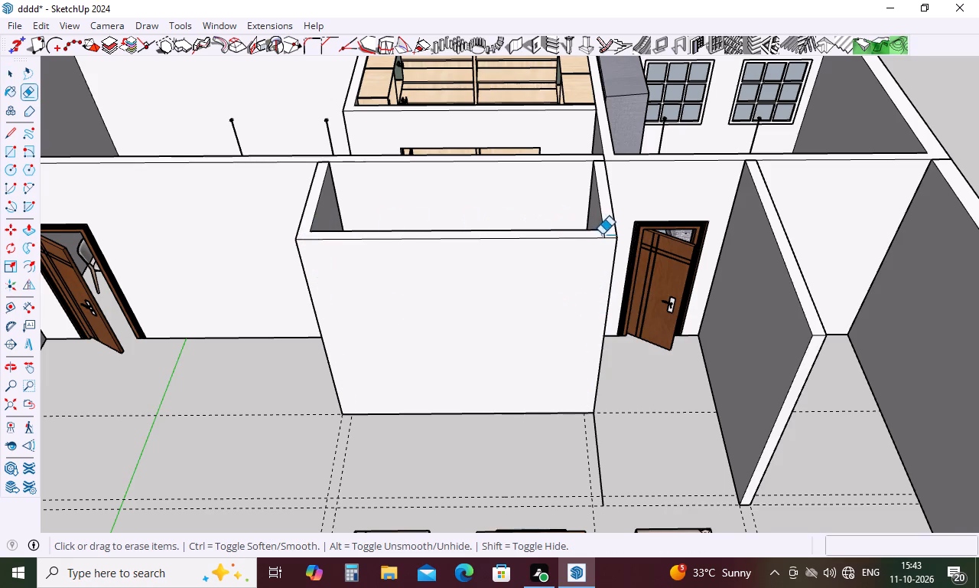
drag(605, 237, 594, 240)
key(ctrl+z)
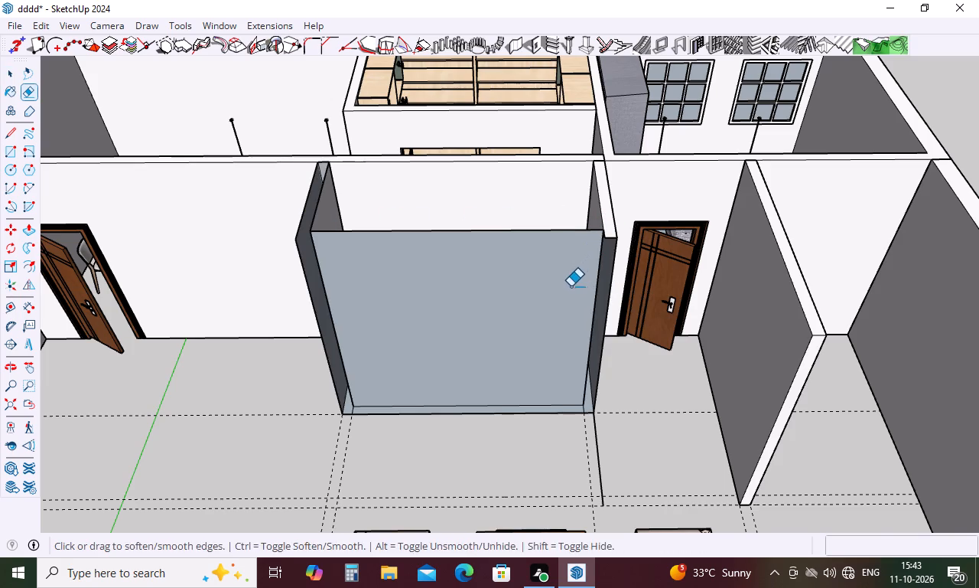
middle_drag(592, 260, 581, 344)
scroll(601, 310, up, 5)
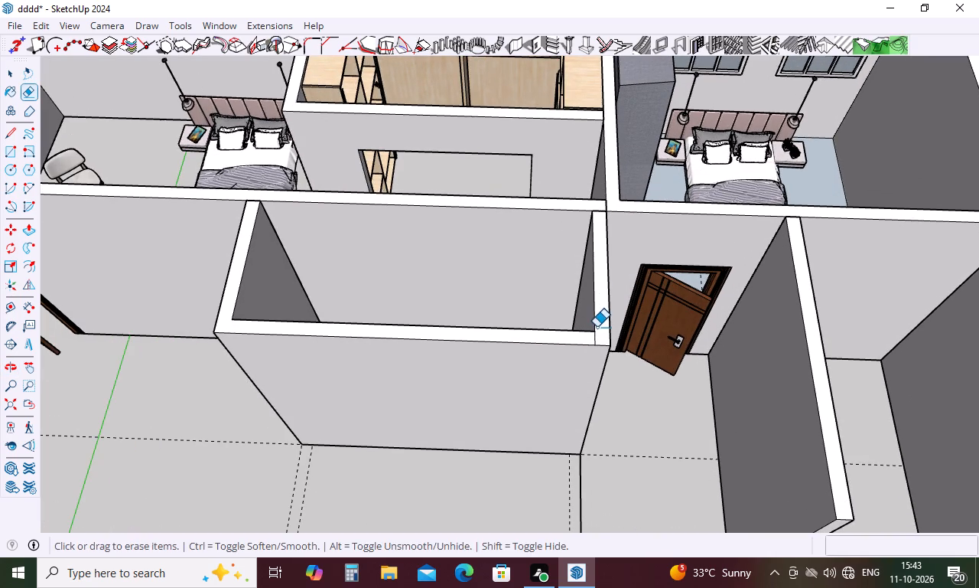
click(594, 337)
key(space)
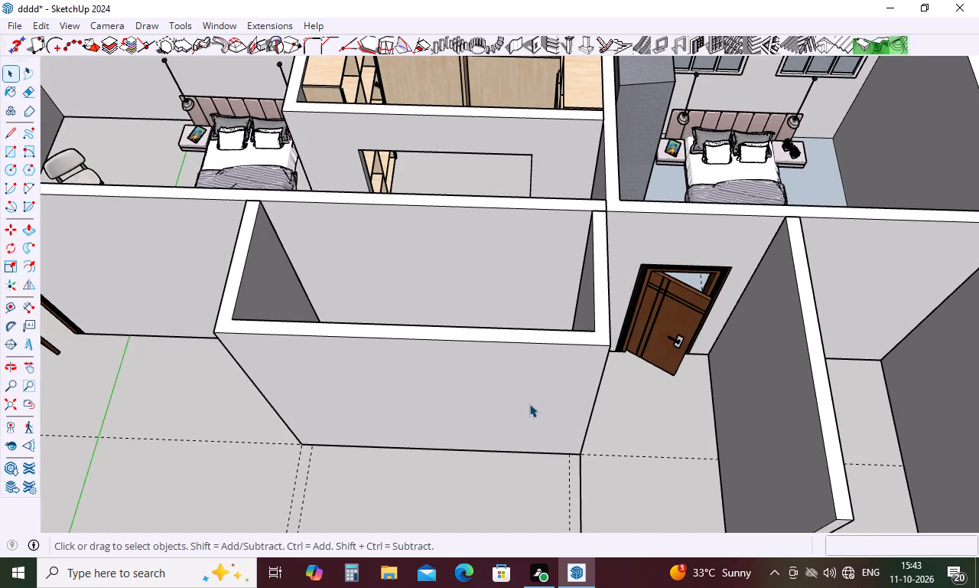
Select all the connected bathroom partition geometry and make it a group.
click(529, 403)
triple_click(527, 398)
double_click(527, 398)
right_click(527, 398)
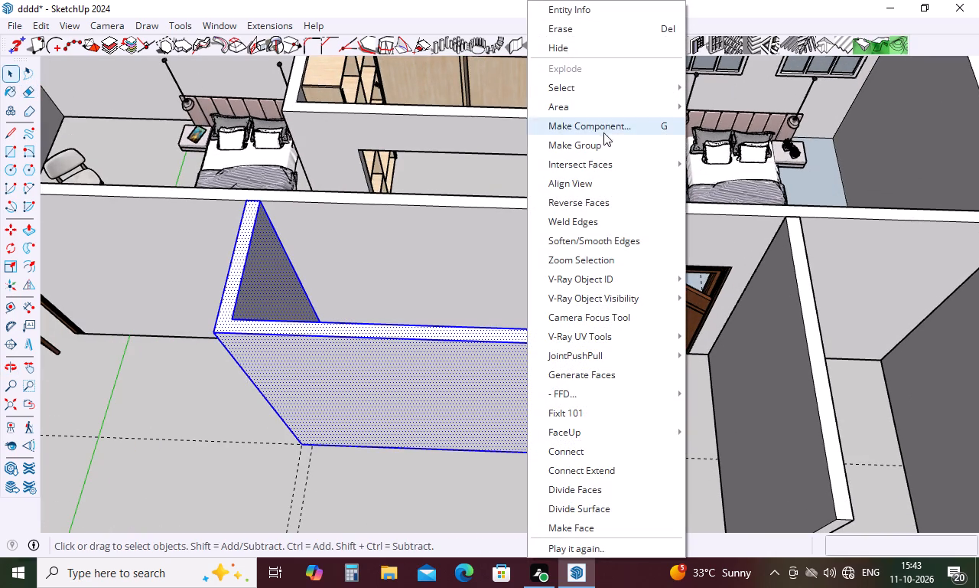
click(602, 145)
middle_drag(691, 284, 495, 301)
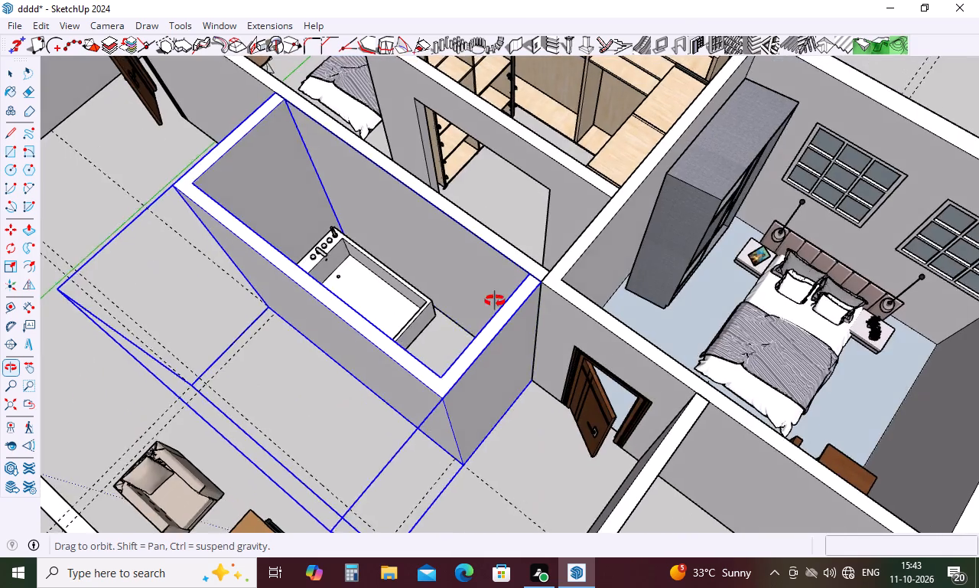
Examine the floor plan image and compare its layout around the bathroom with the model.
middle_drag(495, 301, 489, 300)
scroll(487, 299, down, 9)
middle_drag(484, 304, 451, 367)
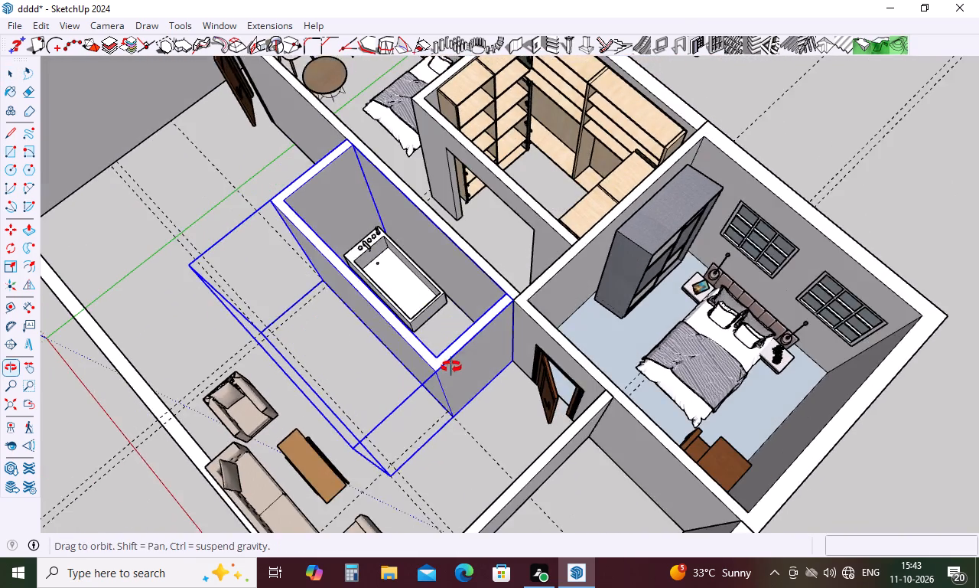
middle_drag(451, 367, 450, 368)
scroll(457, 342, down, 14)
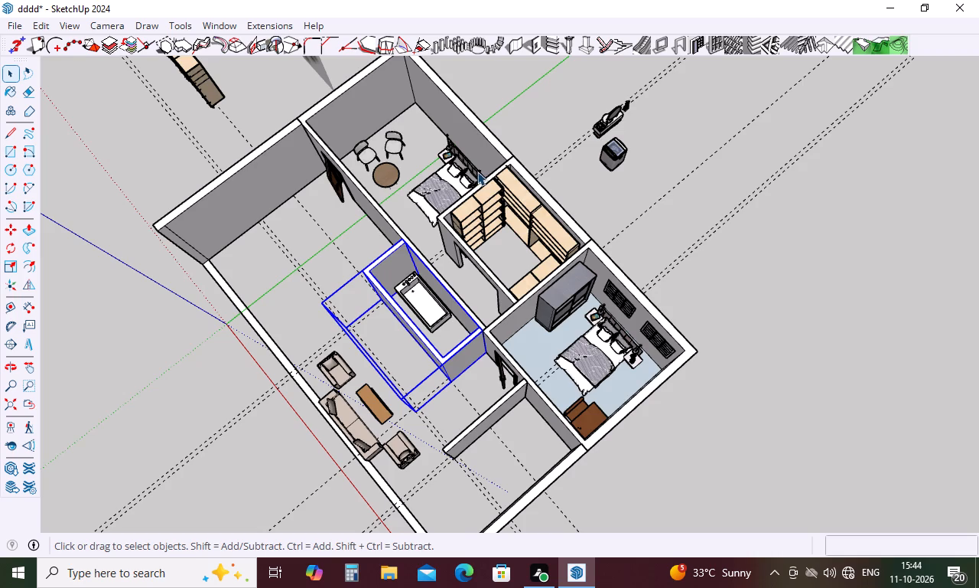
scroll(465, 249, down, 10)
middle_drag(464, 358, 632, 279)
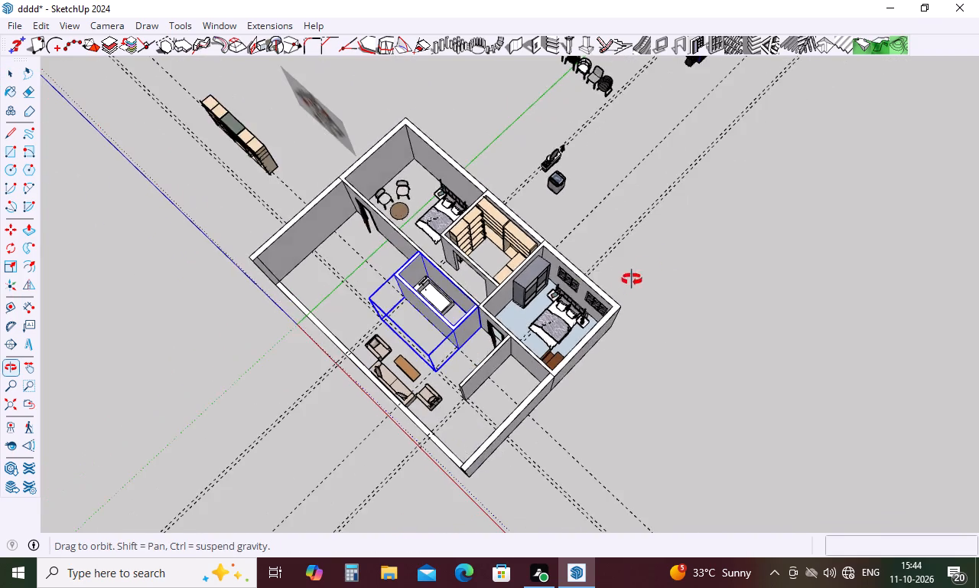
middle_drag(632, 279, 783, 135)
scroll(240, 273, up, 5)
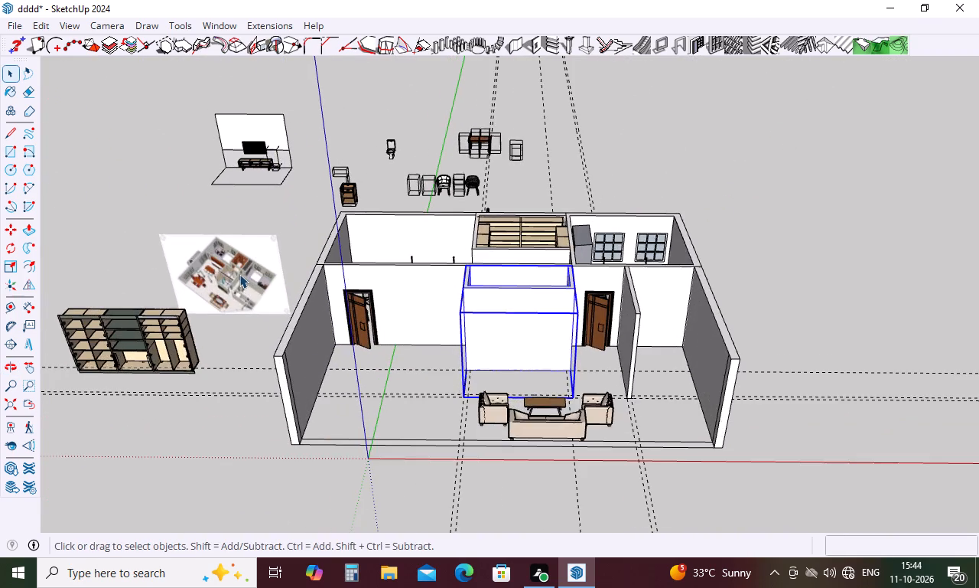
scroll(229, 283, up, 12)
middle_drag(222, 308, 320, 367)
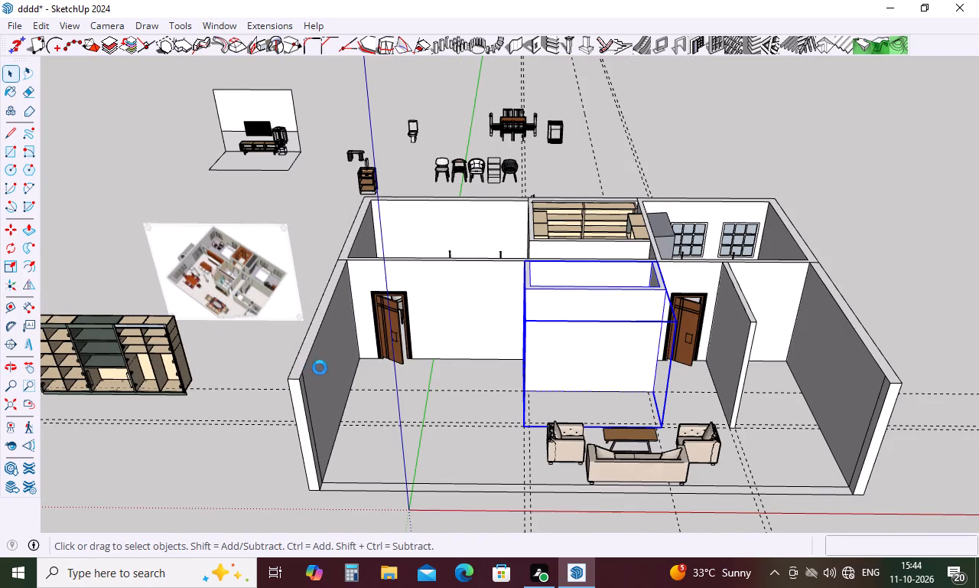
middle_drag(320, 367, 337, 371)
scroll(255, 288, up, 20)
scroll(233, 289, up, 10)
scroll(233, 285, down, 5)
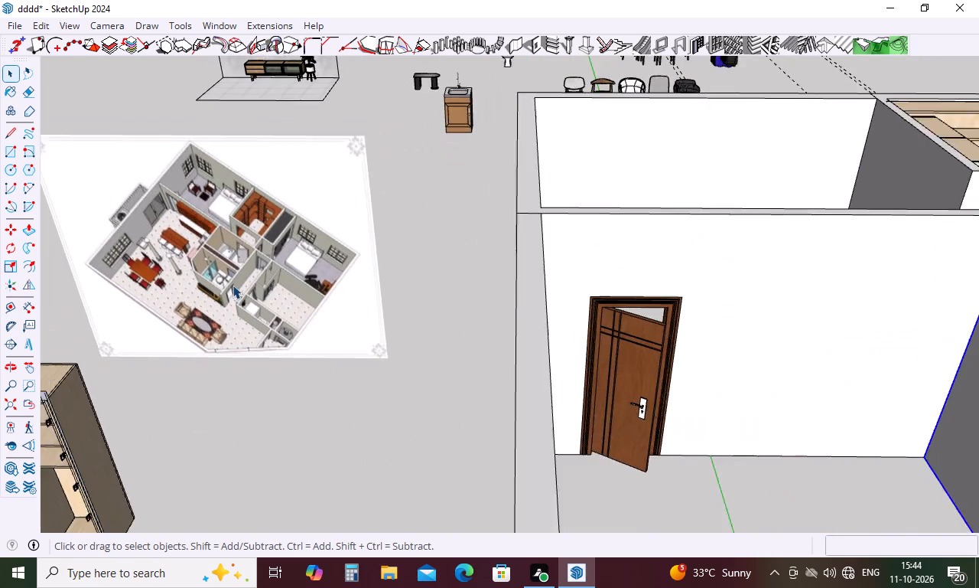
scroll(233, 285, down, 15)
middle_drag(695, 380, 669, 511)
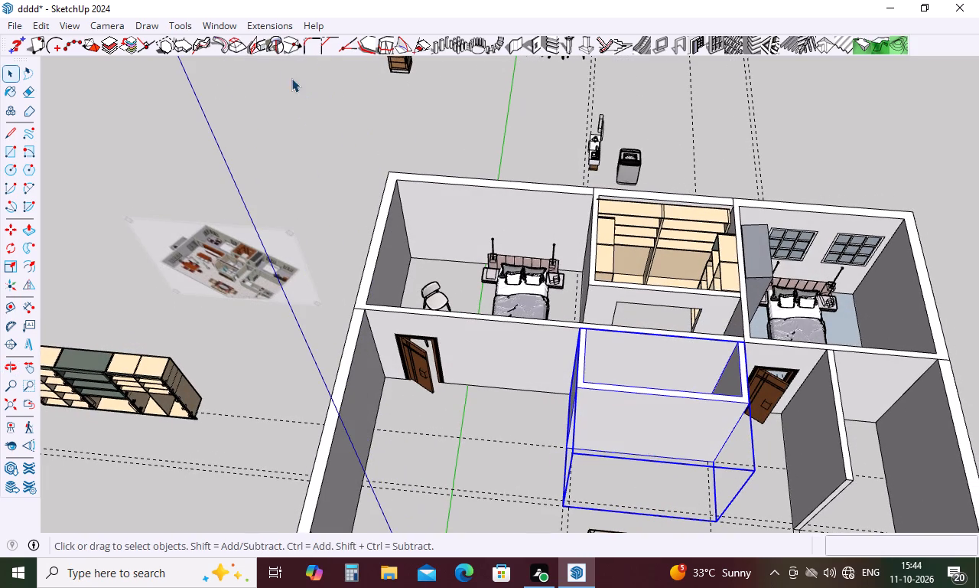
Start a new Type A door with height 84, floor gap 0" and door angle 30°.
click(230, 24)
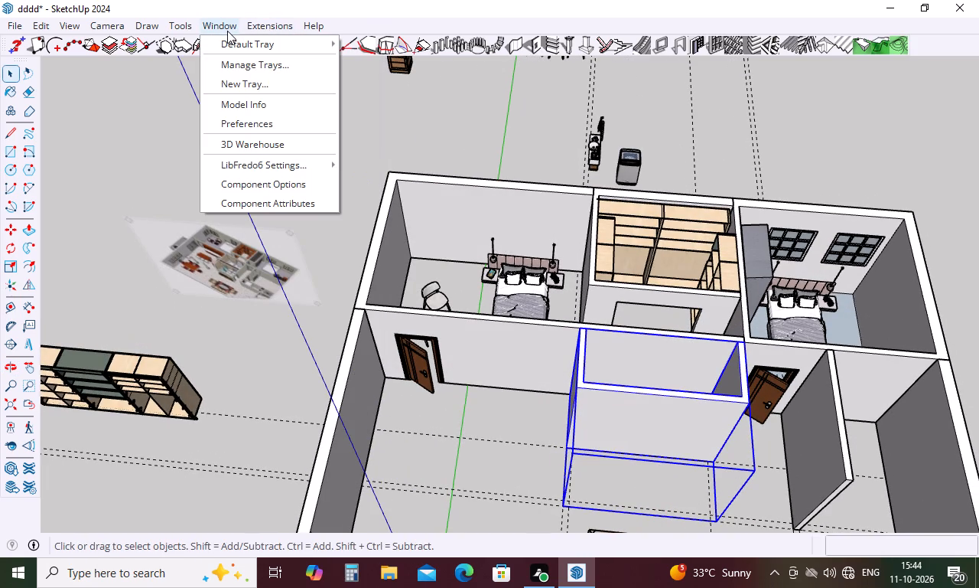
click(277, 202)
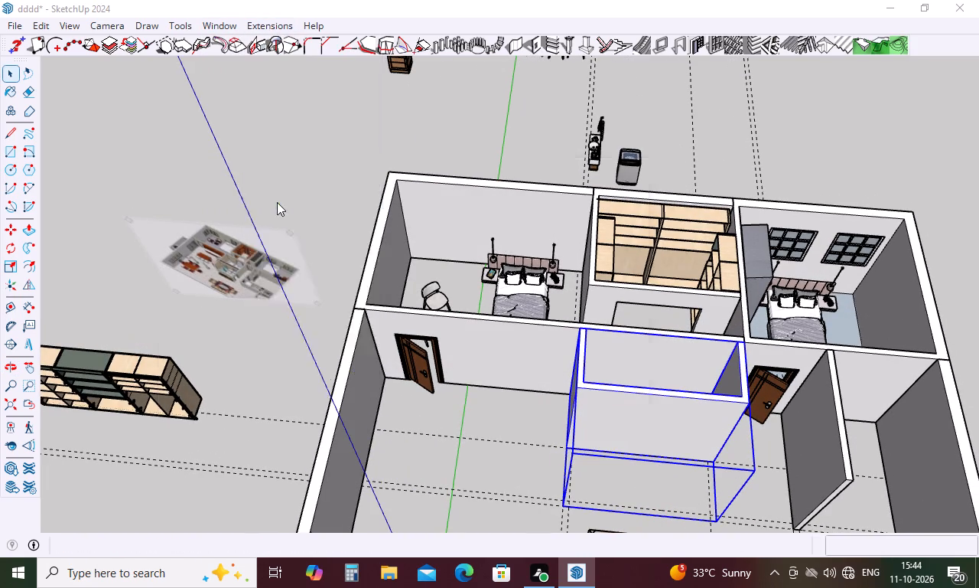
click(405, 285)
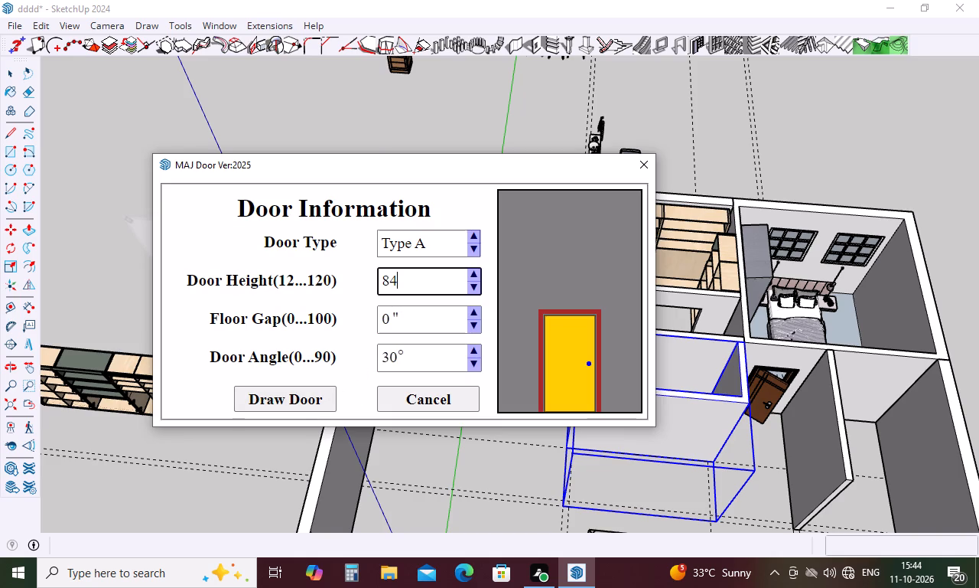
key(BackSpace)
key(minus)
key(BackSpace)
key(BackSpace)
key(ctrl+z)
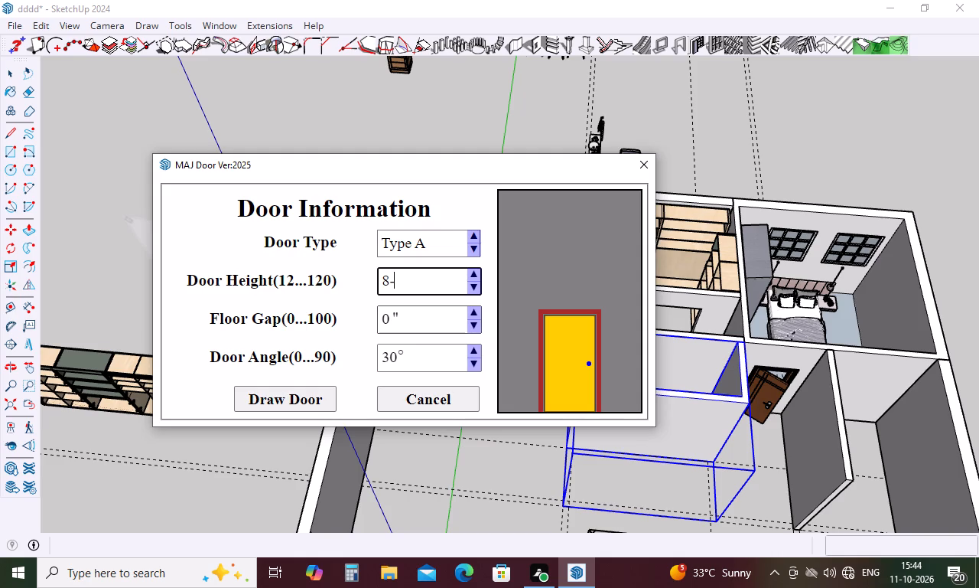
key(ctrl+z)
key(ctrl+z)
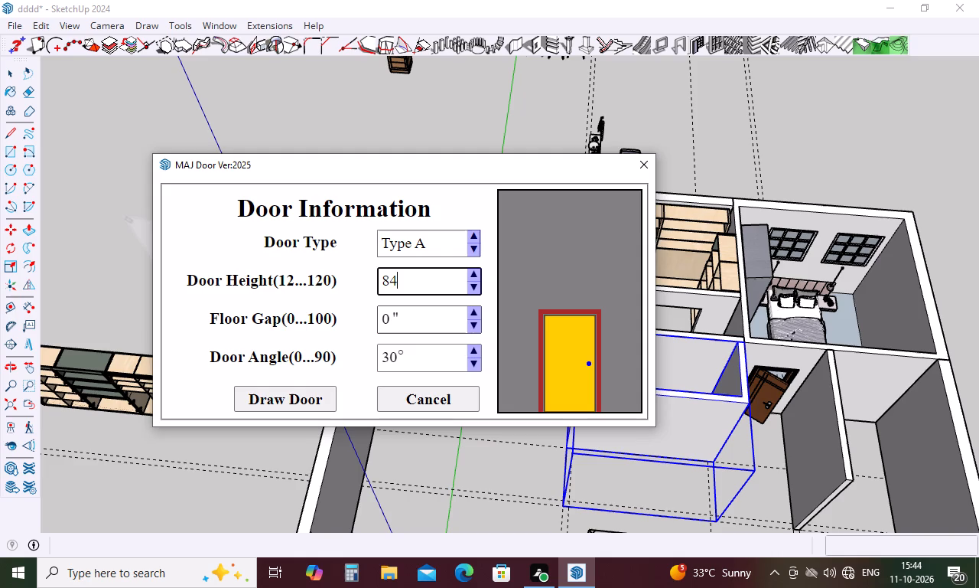
key(ctrl+z)
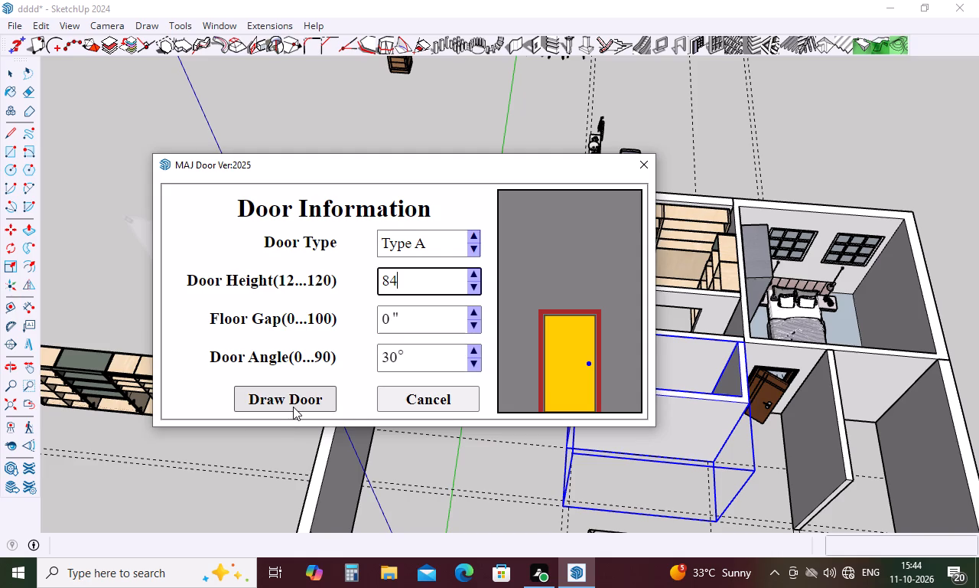
click(293, 407)
Place the door 2'6" wide in the bedroom wall inside the bathroom, beside the partition nearer the second door.
middle_drag(720, 374, 712, 415)
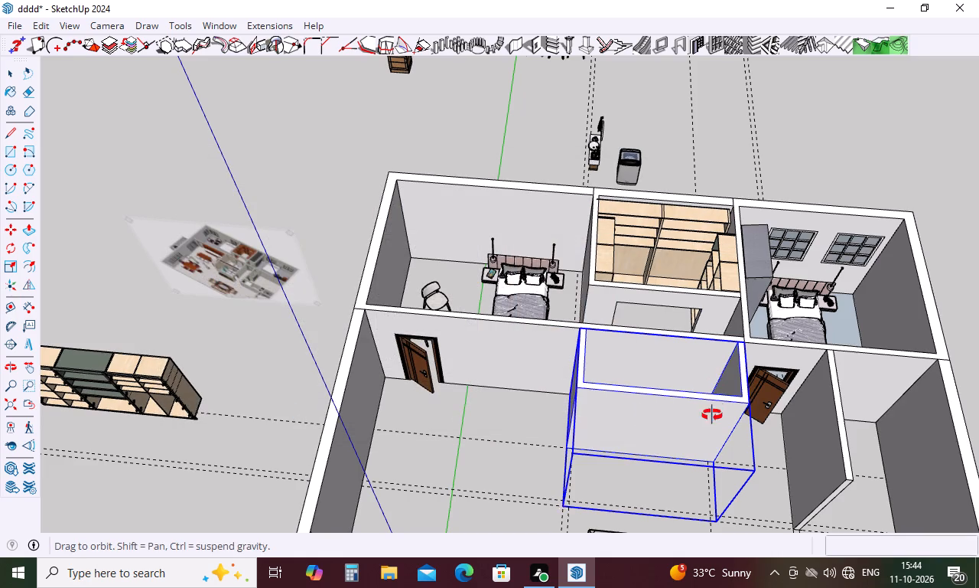
middle_drag(712, 415, 697, 470)
click(681, 410)
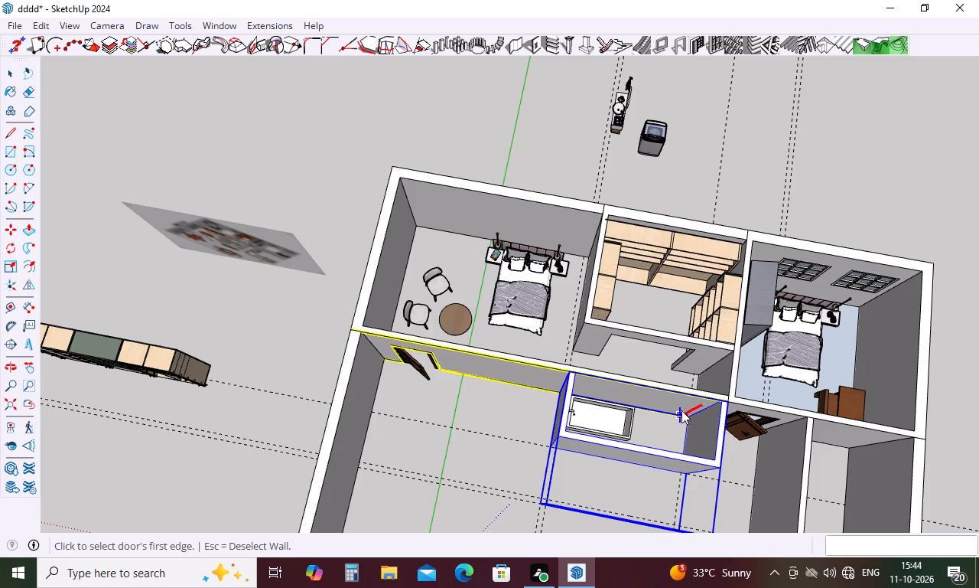
scroll(686, 416, up, 2)
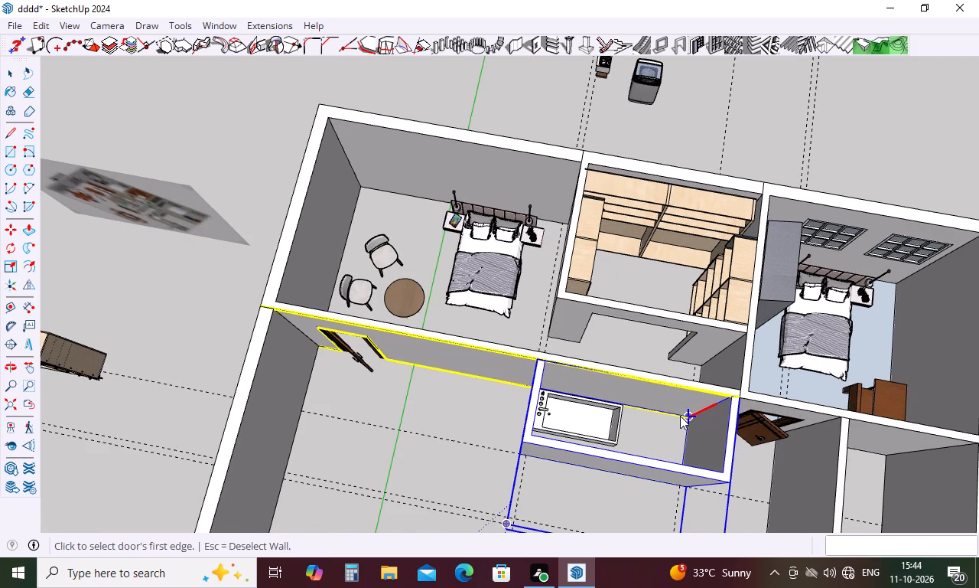
click(679, 416)
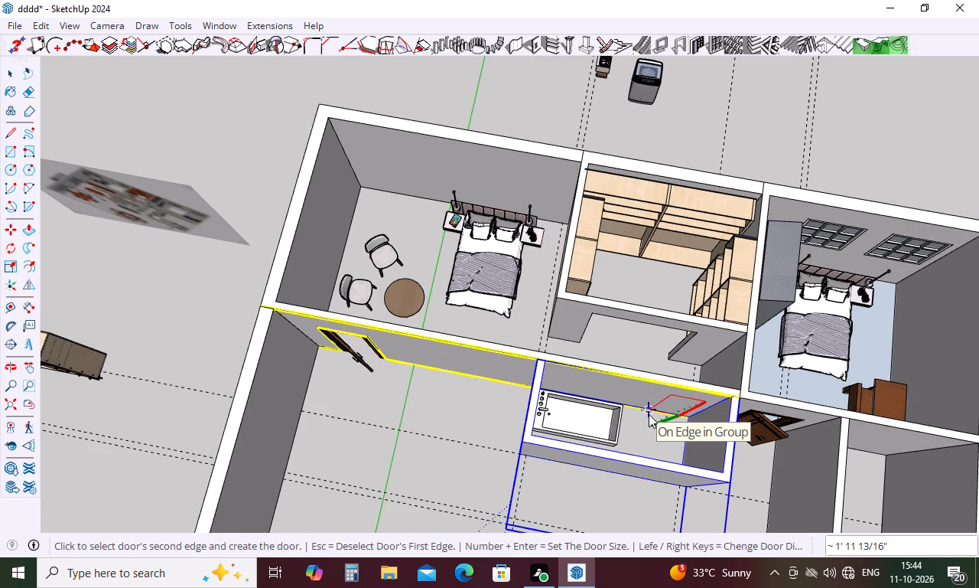
key(2)
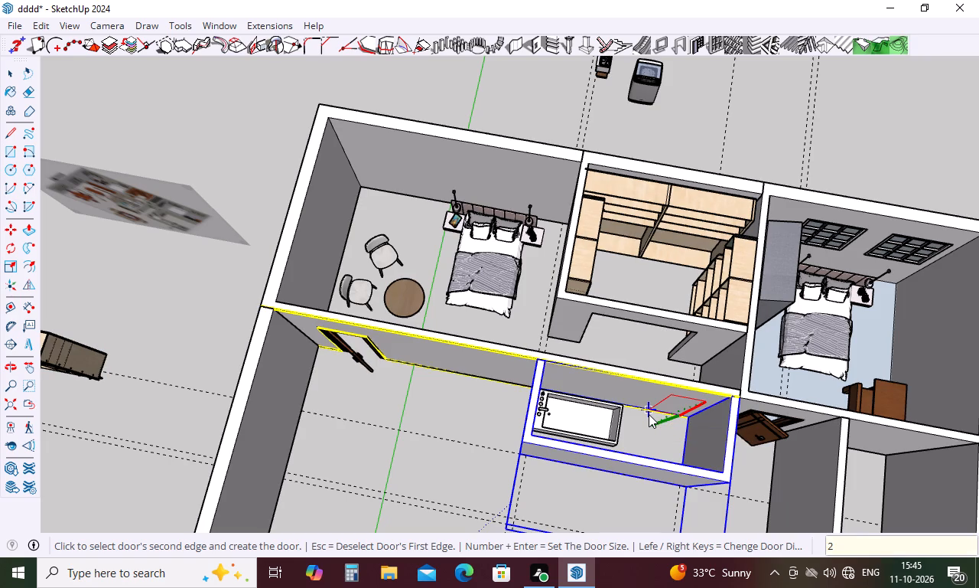
text('6")
key(Return)
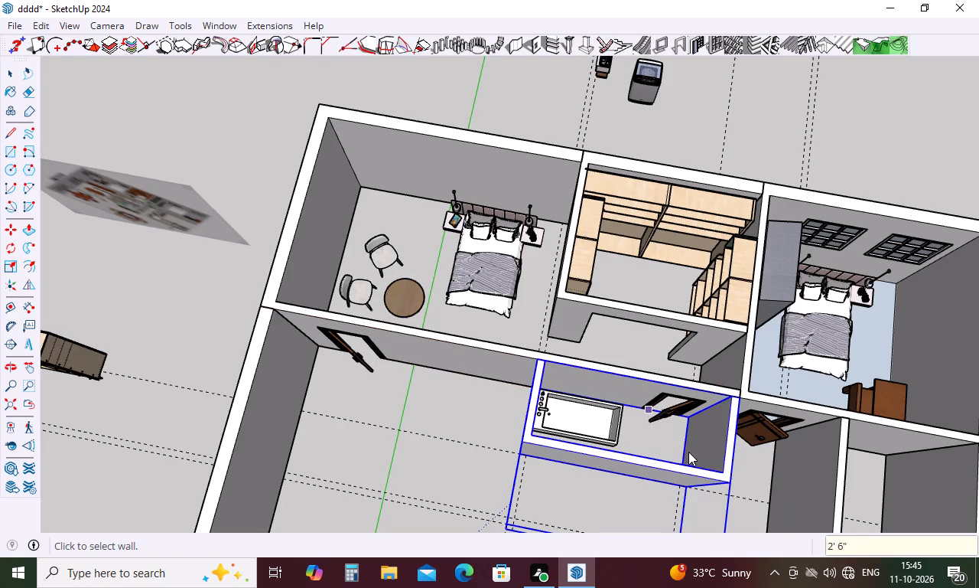
key(space)
Draw two 4'5" by 5" floor rectangles running forward from the two front corners of the bathroom, along the guides.
middle_drag(575, 390, 476, 207)
scroll(480, 207, down, 8)
key(Escape)
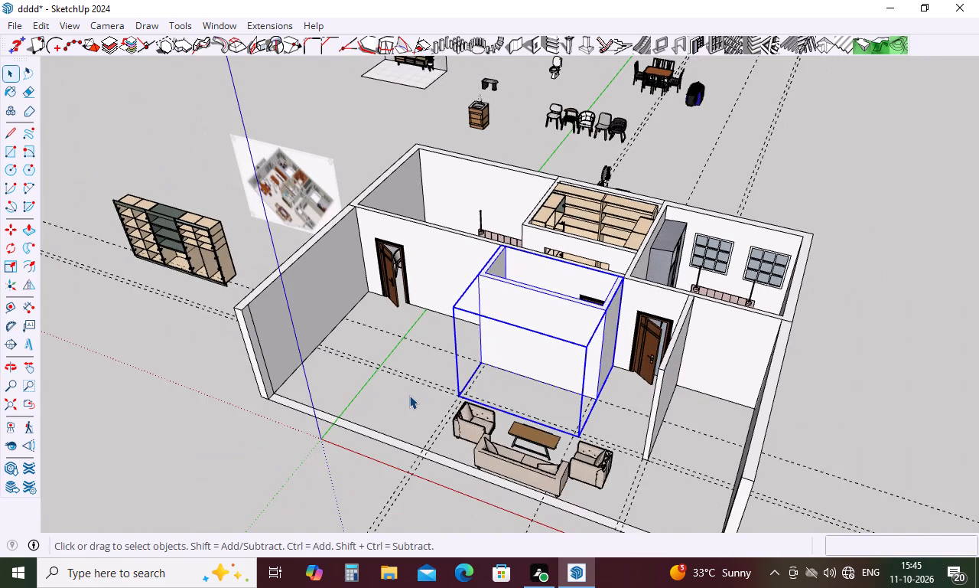
click(409, 395)
scroll(545, 413, up, 9)
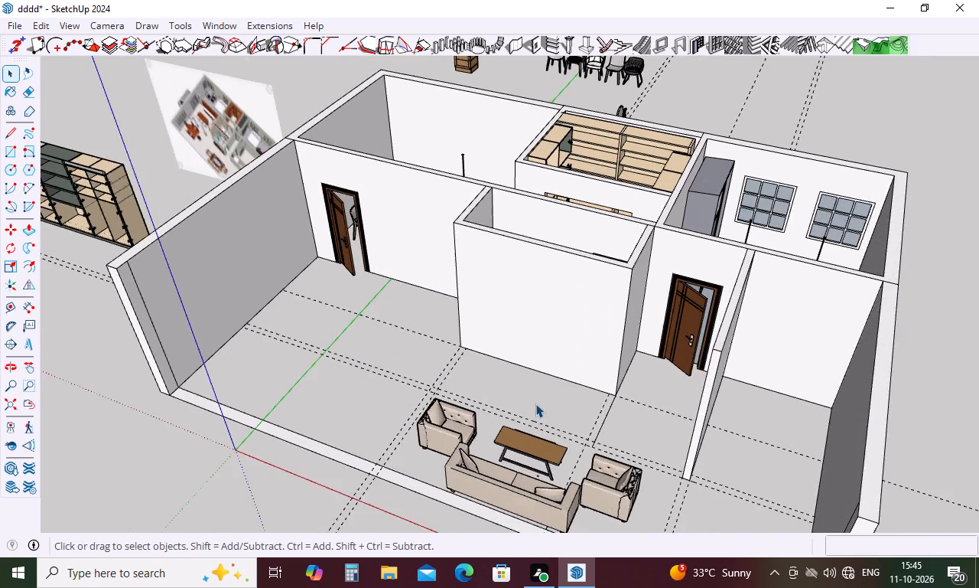
scroll(535, 403, up, 4)
key(Escape)
key(r)
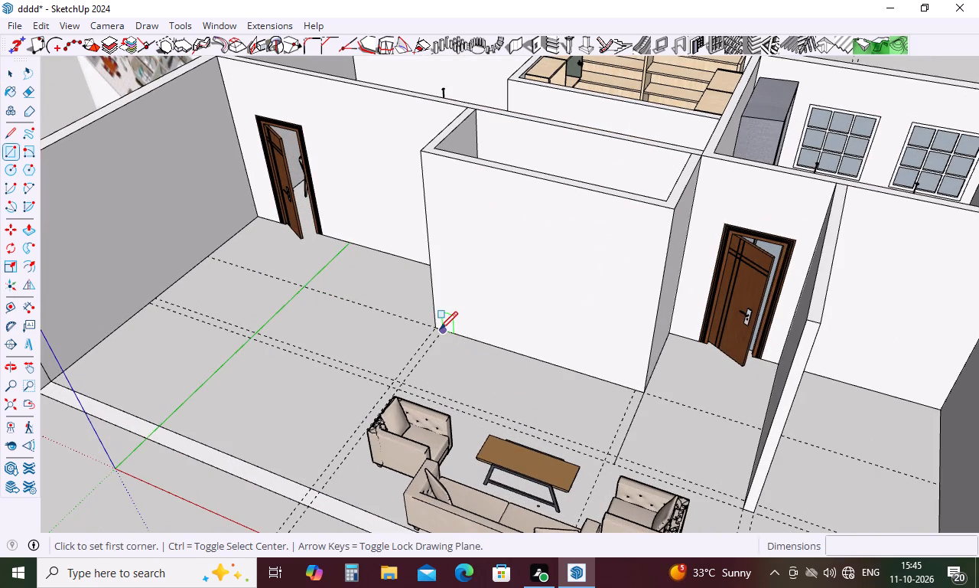
click(436, 329)
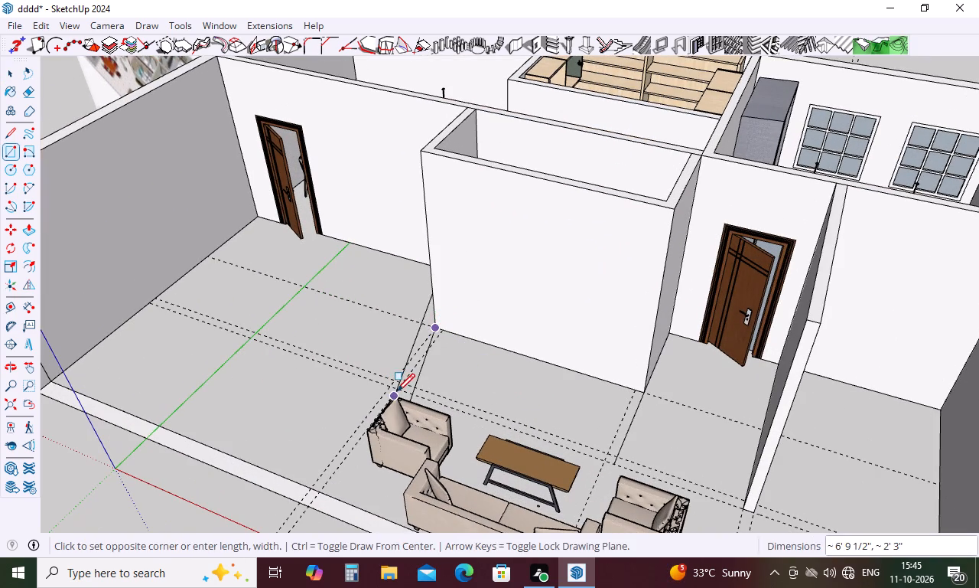
click(397, 390)
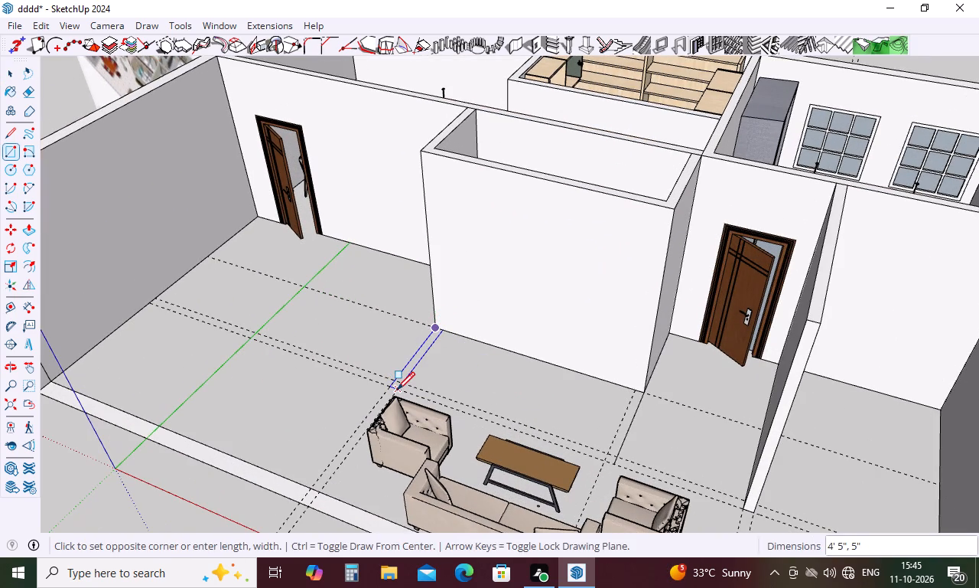
click(633, 392)
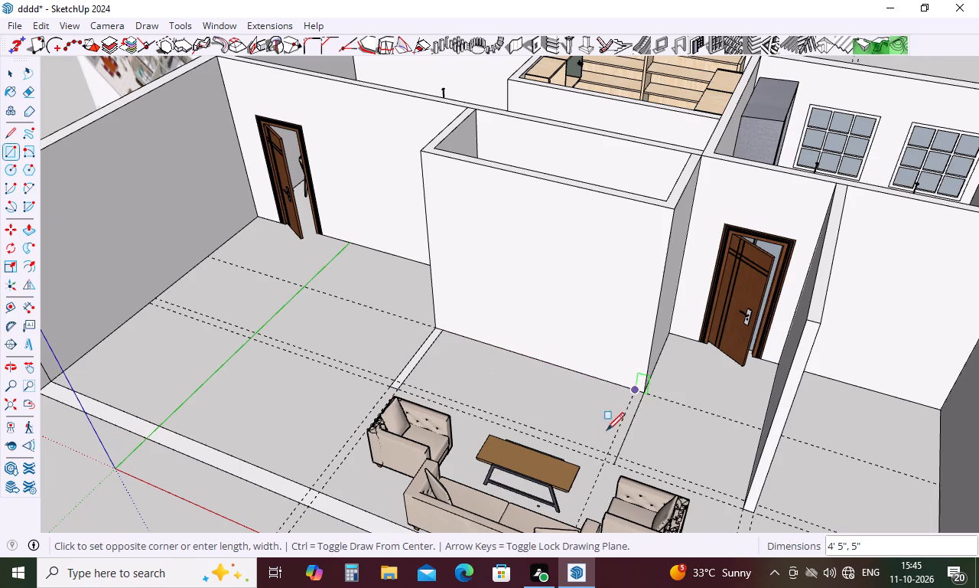
click(608, 462)
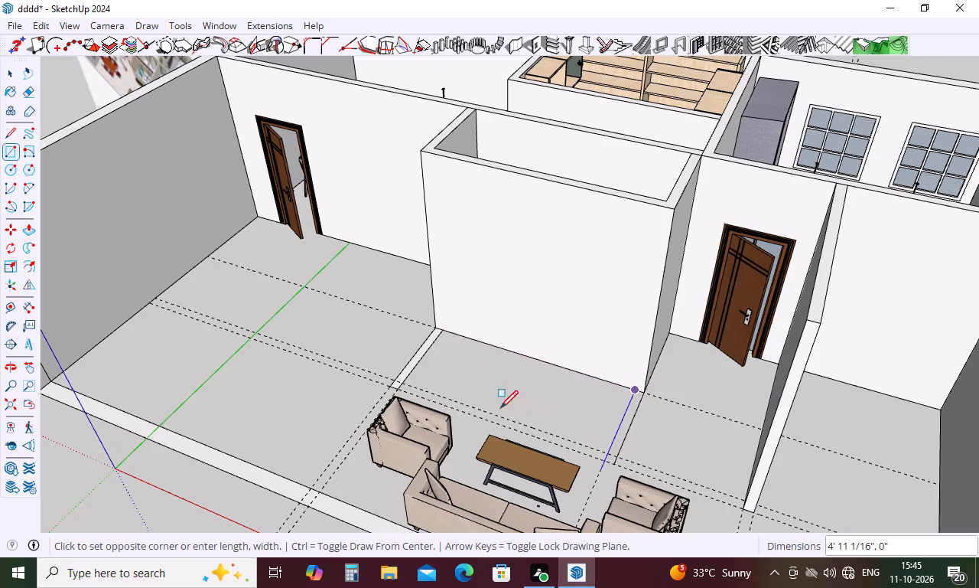
click(615, 469)
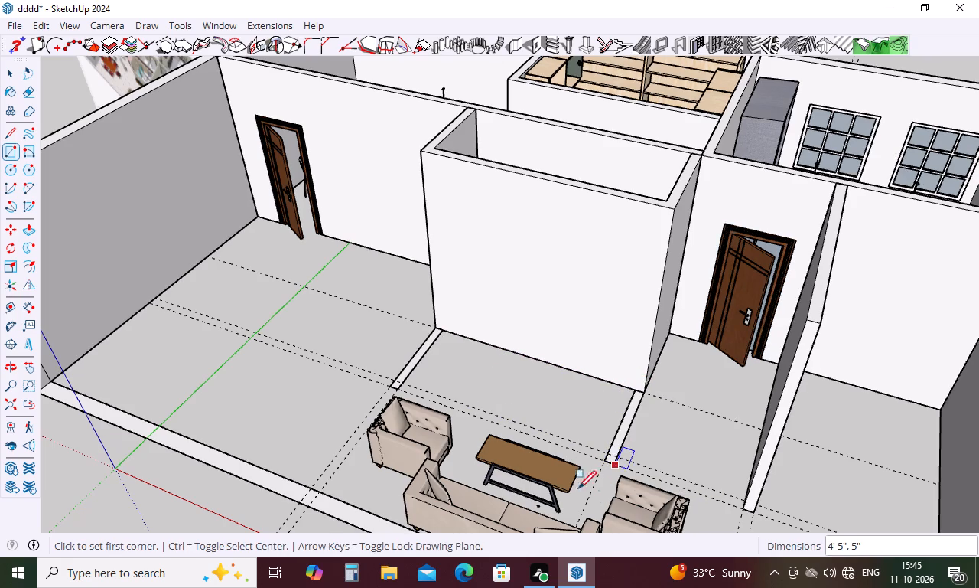
Draw a 10' by 5" floor rectangle joining the front ends of the two side strips.
click(401, 391)
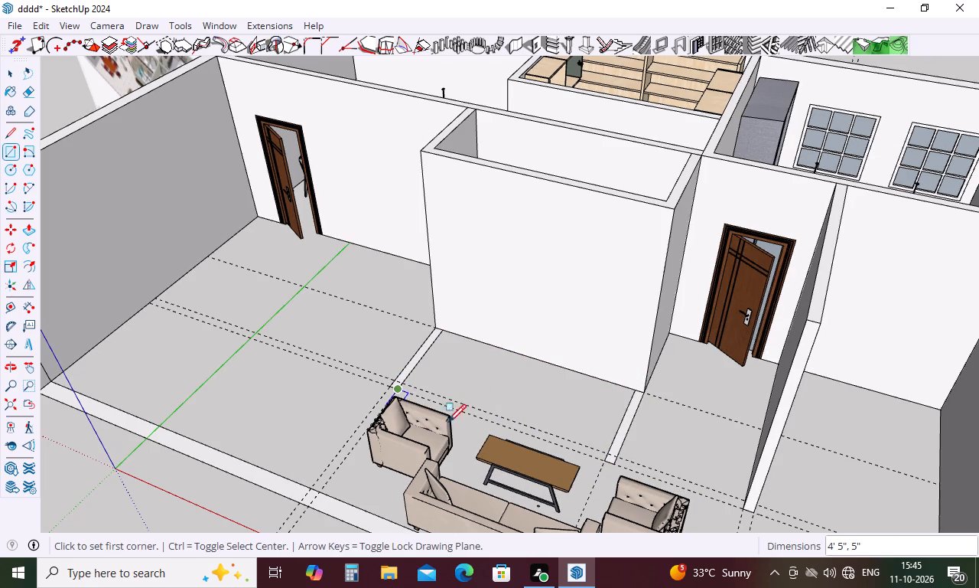
click(603, 449)
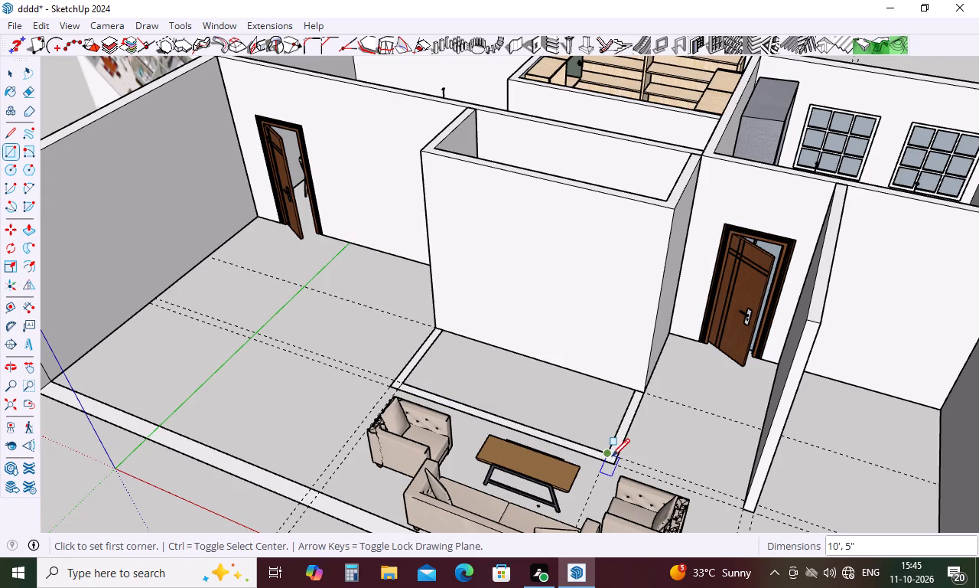
key(Escape)
Extrude the side strip nearer the second door 10' up, level with the bathroom walls.
key(p)
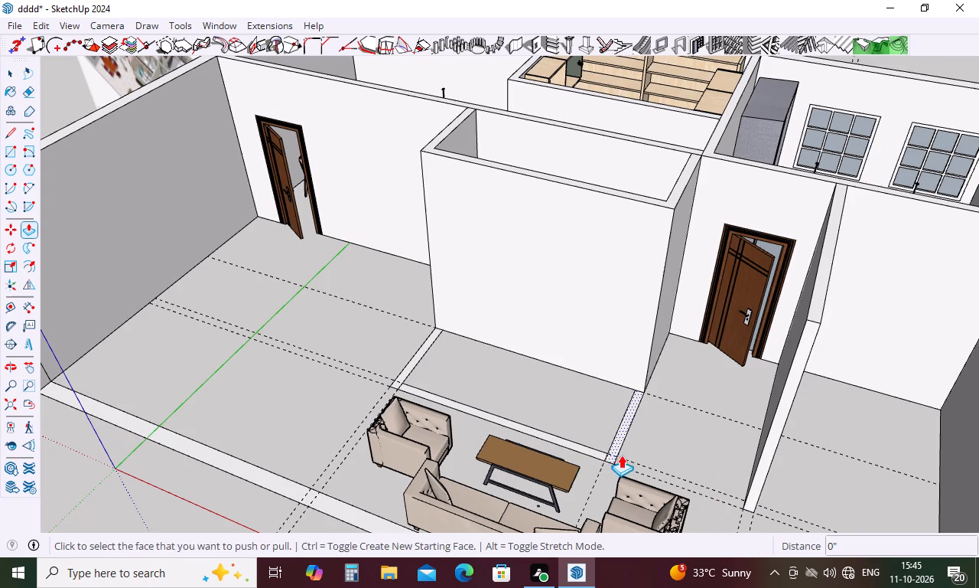
click(622, 446)
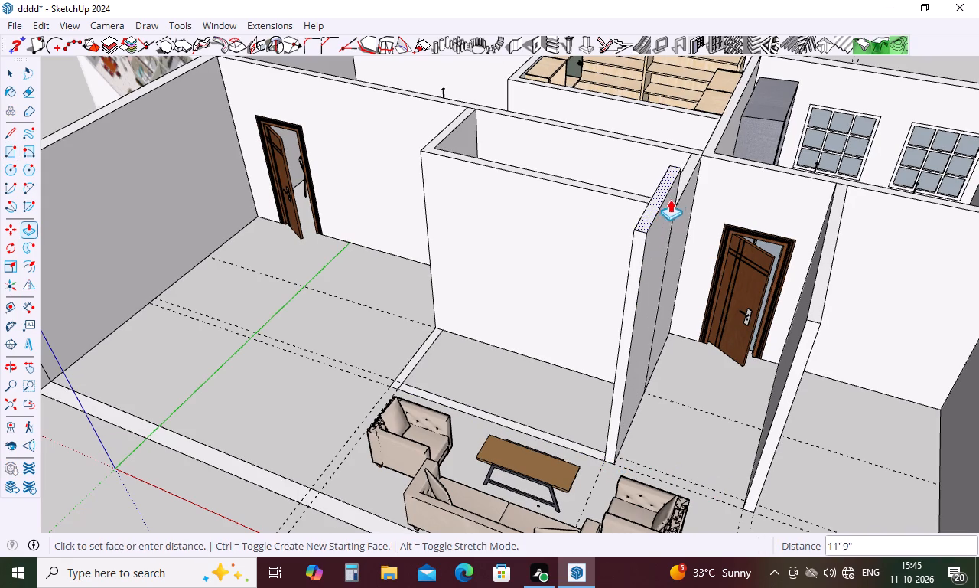
click(692, 166)
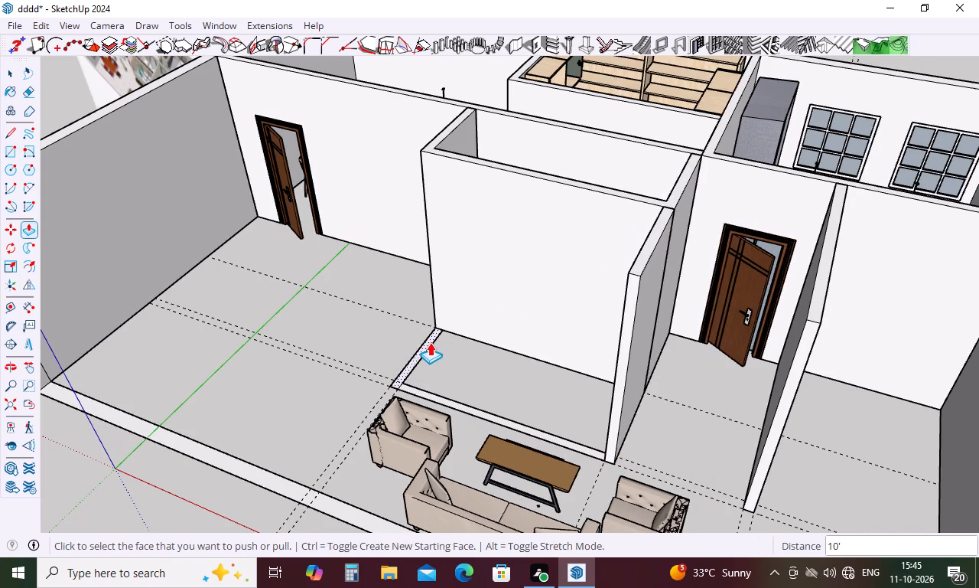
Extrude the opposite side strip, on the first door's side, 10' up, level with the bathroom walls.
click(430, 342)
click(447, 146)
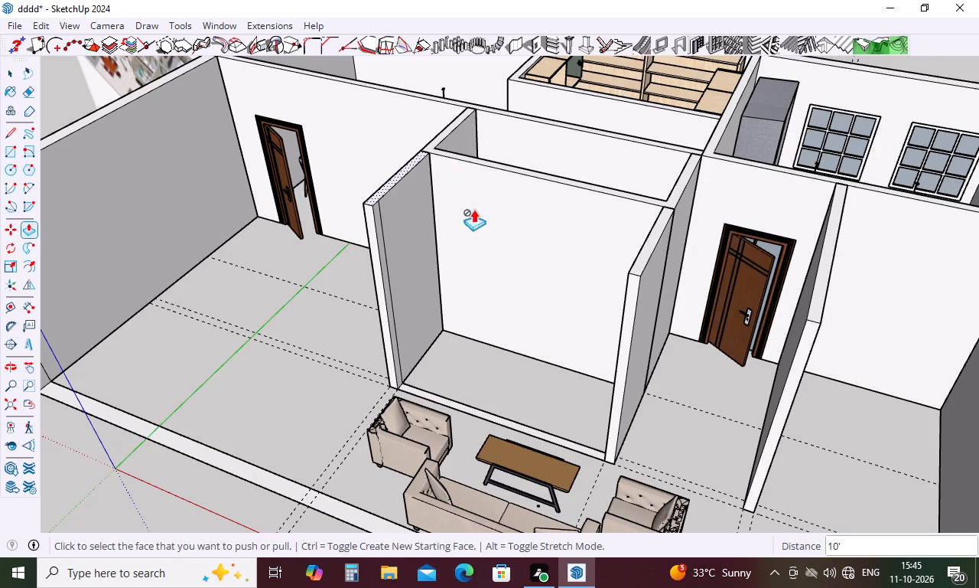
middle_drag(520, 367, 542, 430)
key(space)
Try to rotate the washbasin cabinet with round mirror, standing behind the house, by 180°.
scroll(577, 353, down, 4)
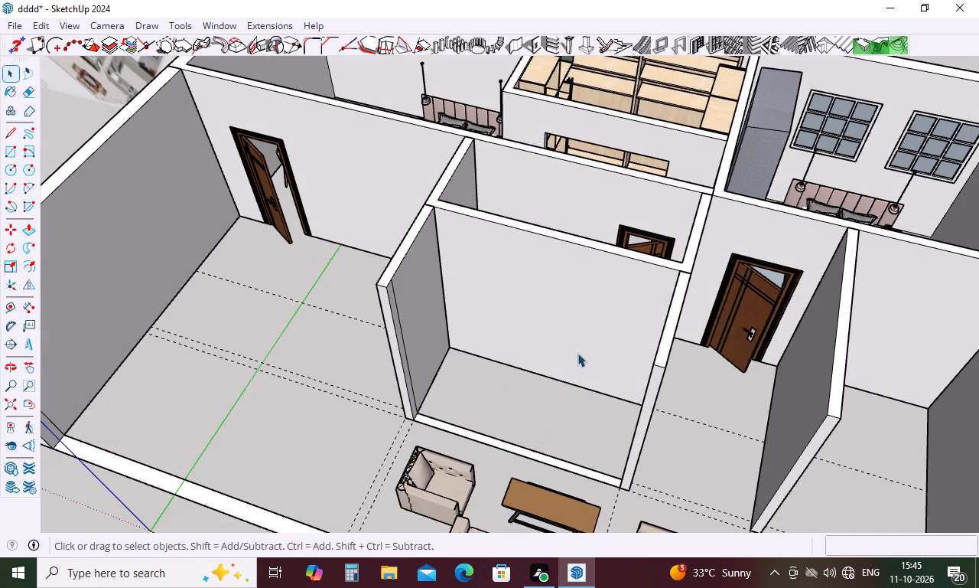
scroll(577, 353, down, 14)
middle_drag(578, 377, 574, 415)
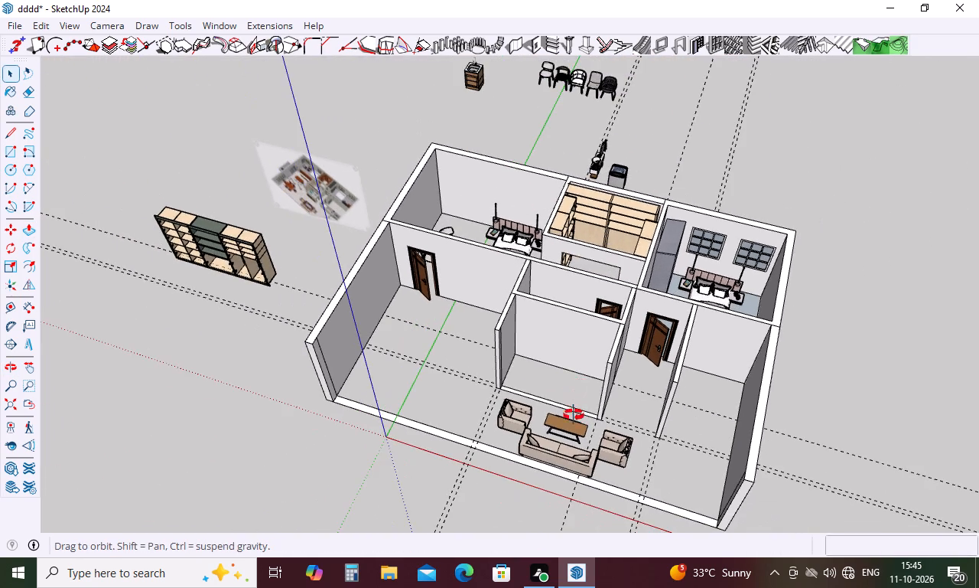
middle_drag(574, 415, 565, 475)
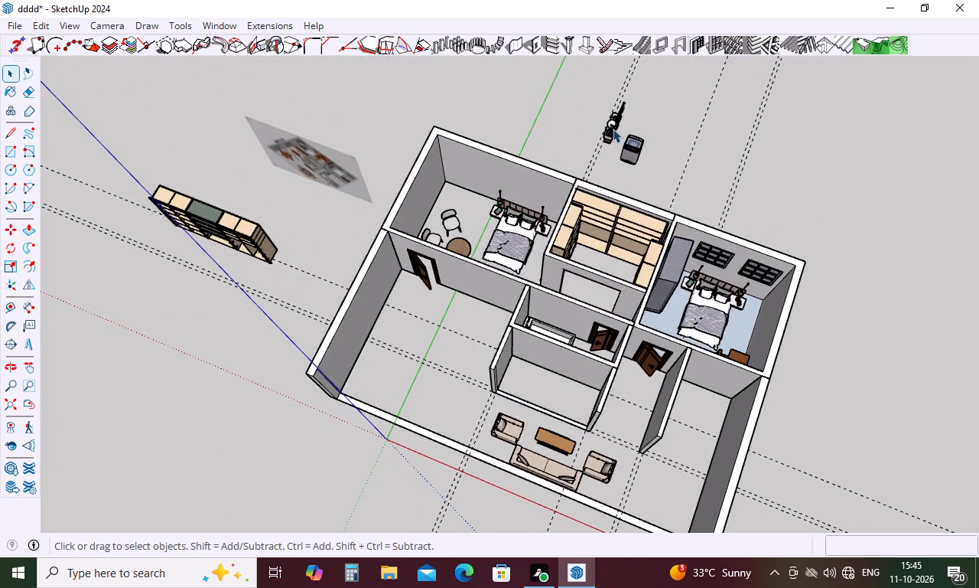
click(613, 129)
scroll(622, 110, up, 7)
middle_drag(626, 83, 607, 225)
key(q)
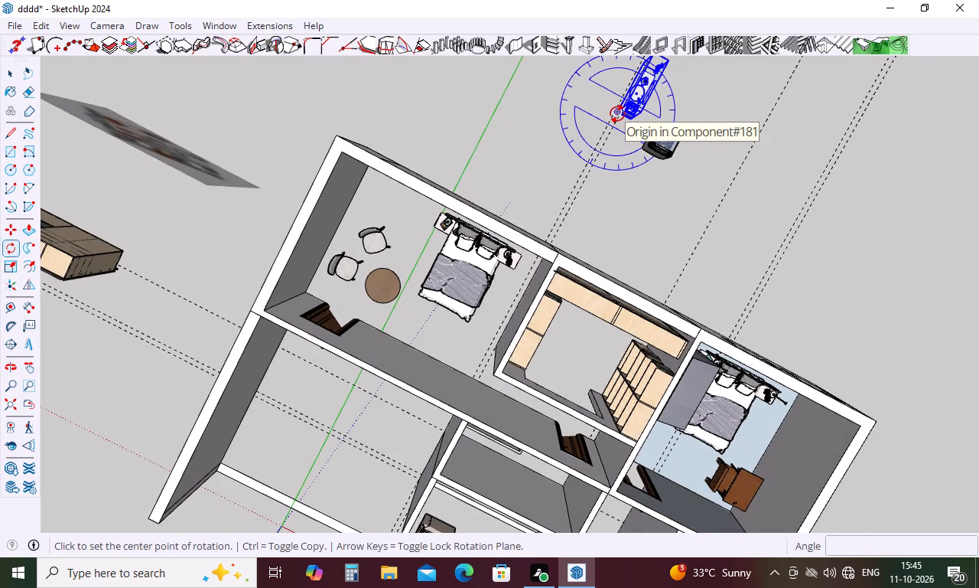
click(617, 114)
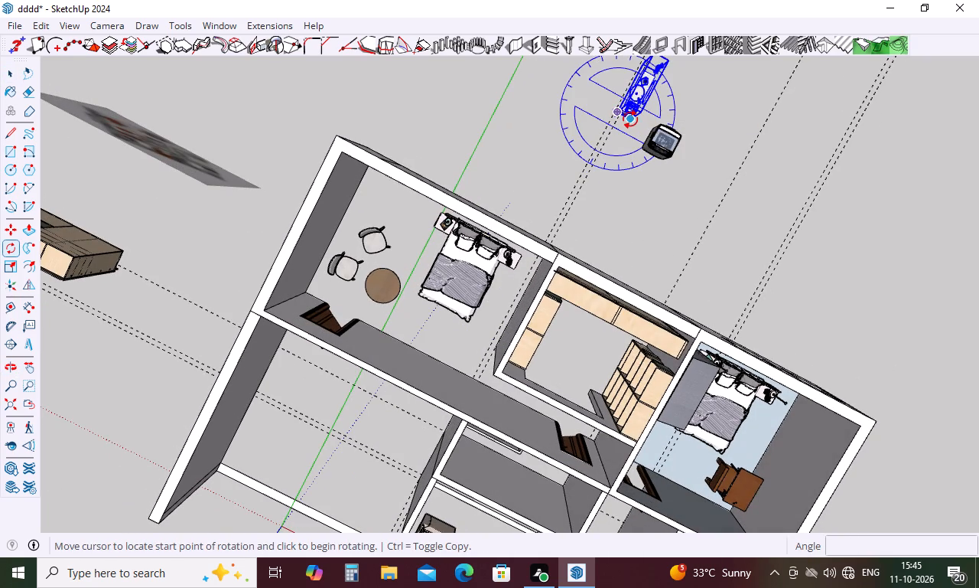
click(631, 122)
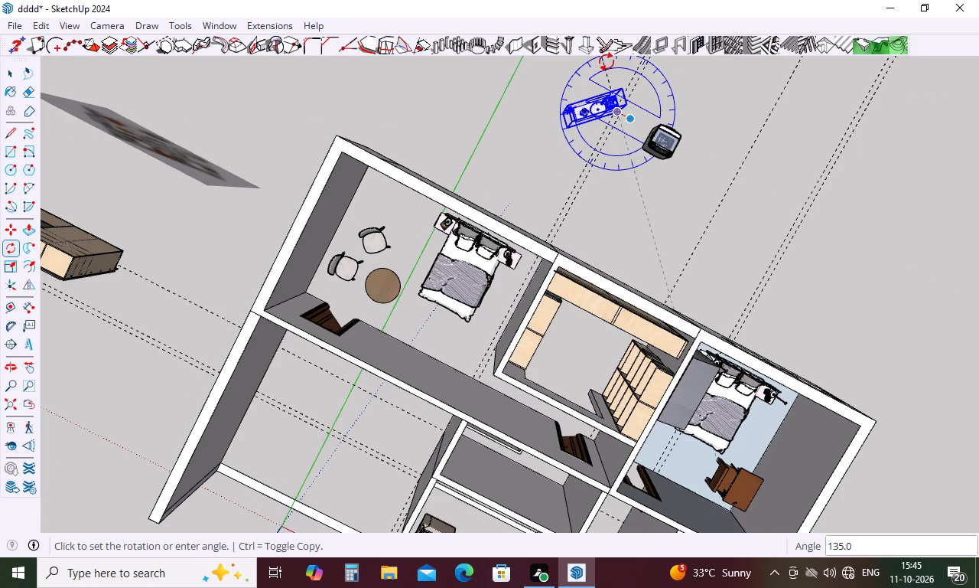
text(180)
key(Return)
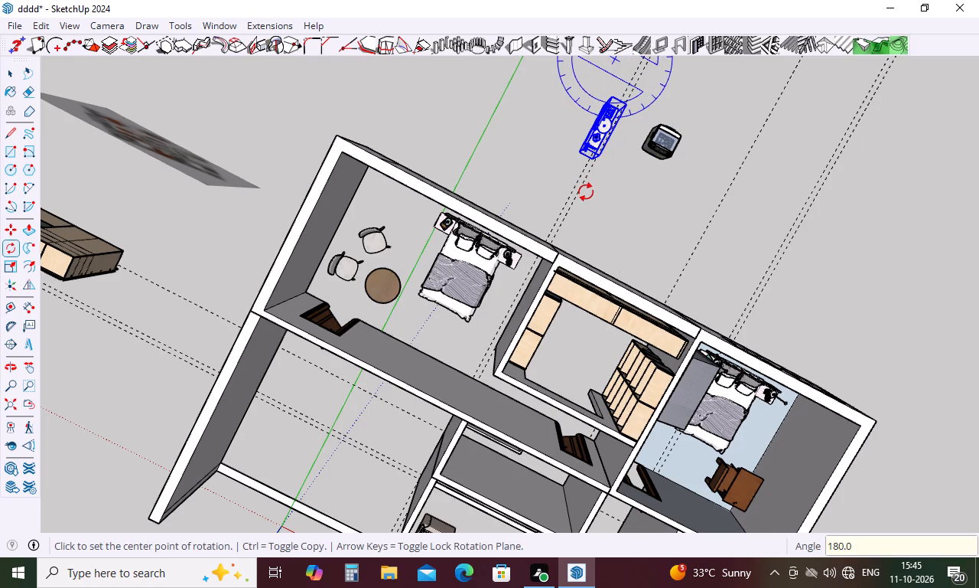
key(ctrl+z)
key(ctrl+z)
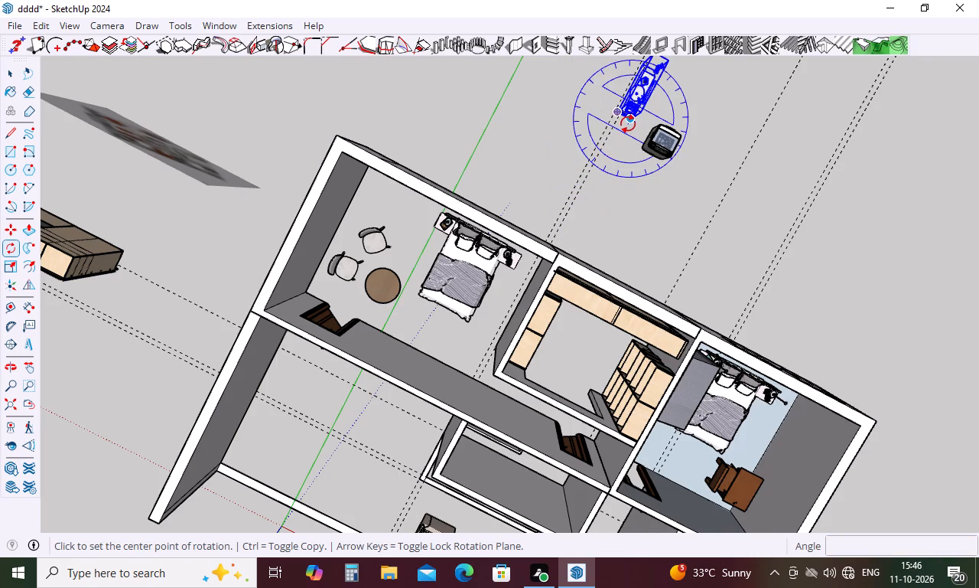
Rotate the washbasin cabinet with its mirror by 90°.
click(629, 122)
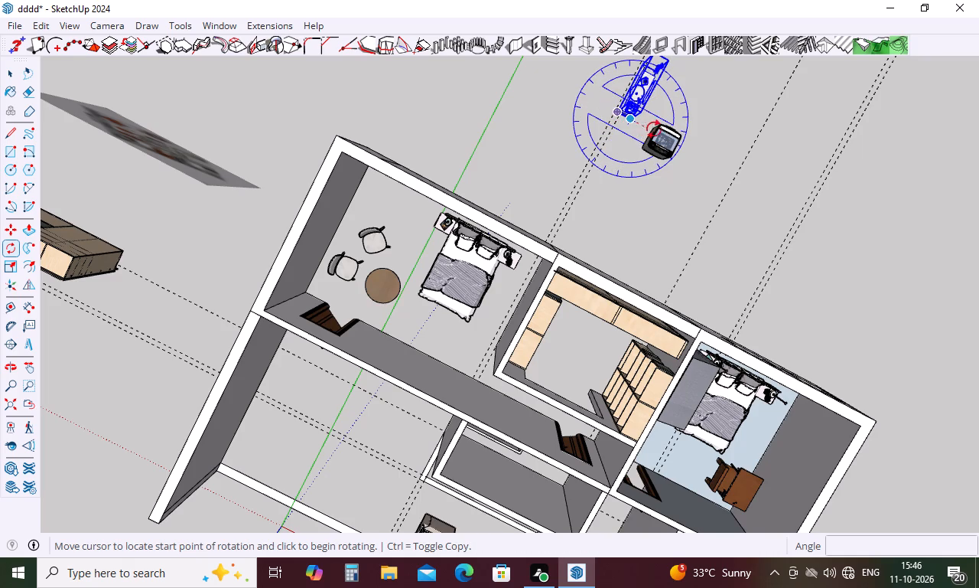
click(690, 146)
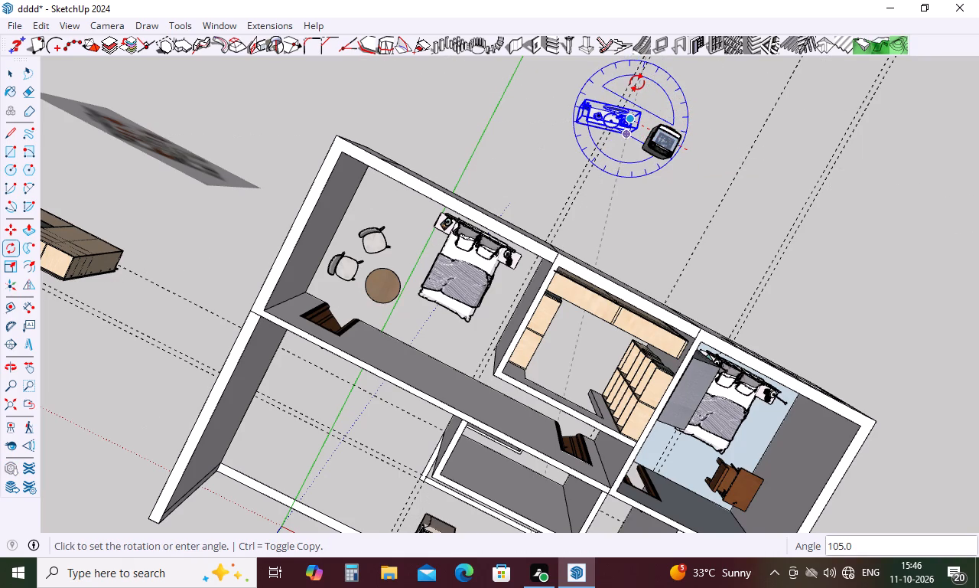
text(90)
key(Return)
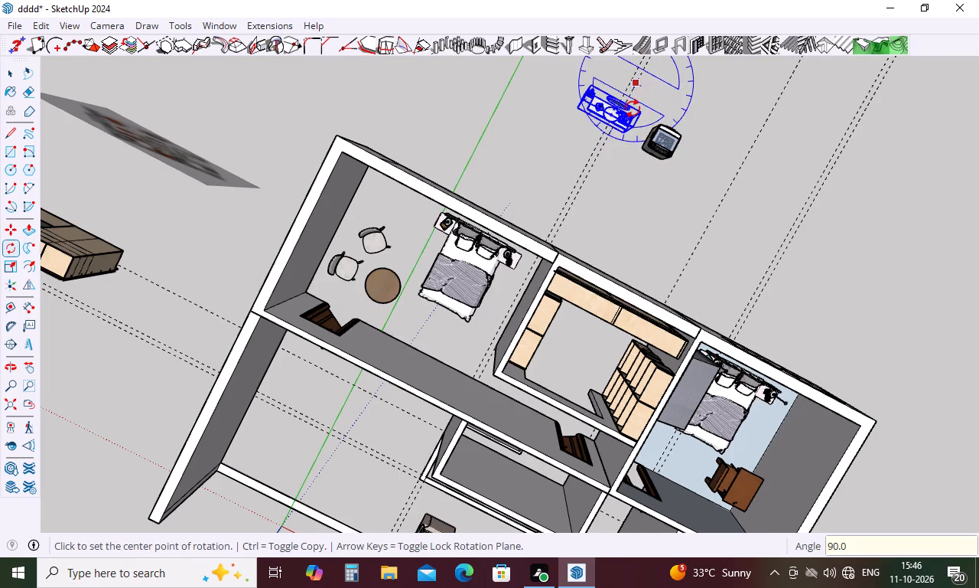
key(space)
Move the washbasin cabinet into the new enclosure, beside the bathroom's front wall and near the raised side wall.
key(m)
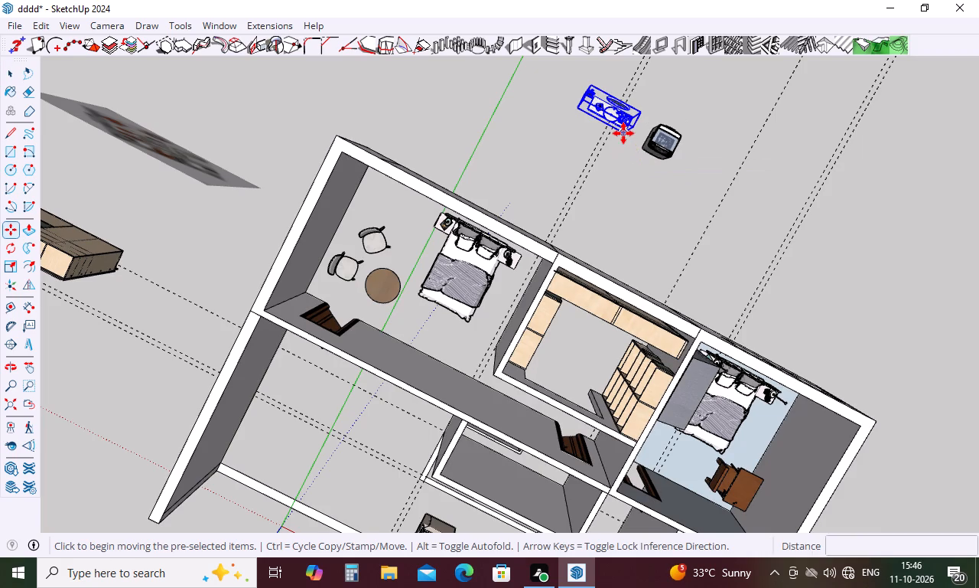
click(623, 133)
middle_drag(558, 350, 661, 139)
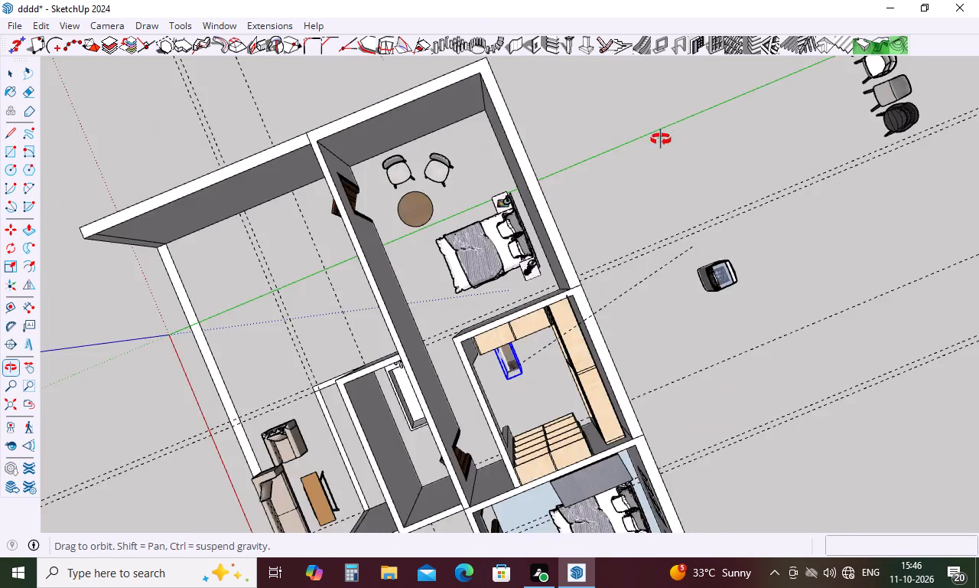
middle_drag(661, 139, 673, 112)
scroll(536, 316, down, 5)
middle_drag(447, 416, 570, 337)
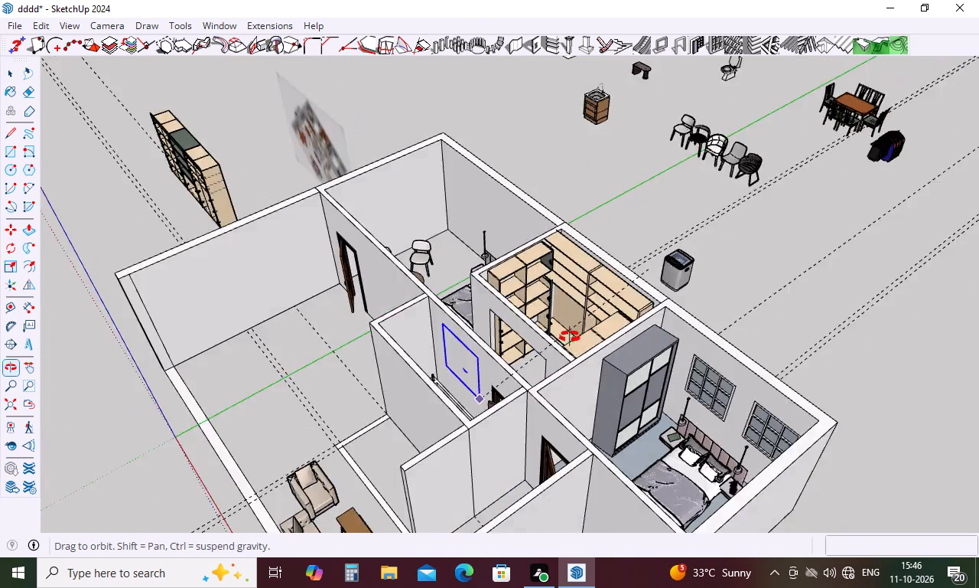
middle_drag(570, 337, 770, 194)
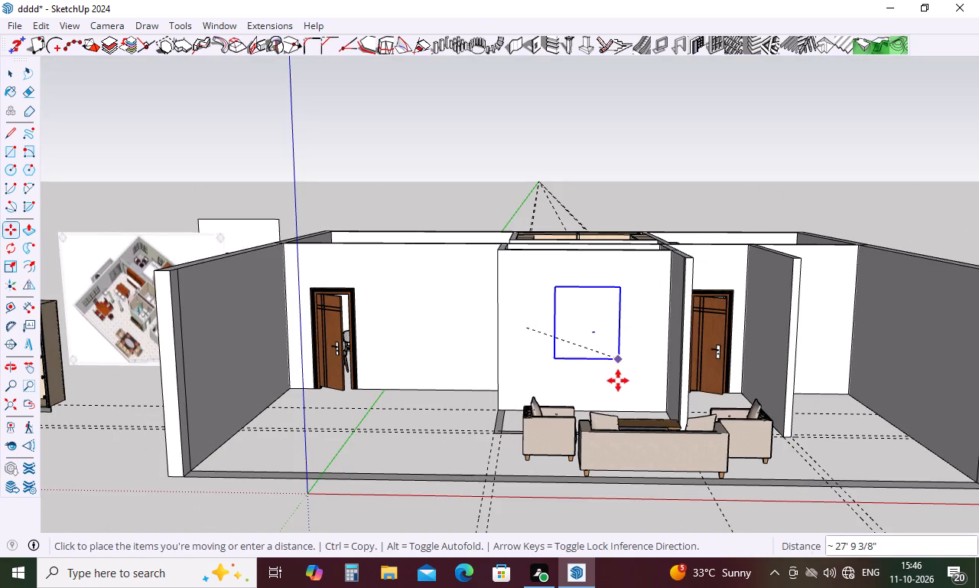
middle_drag(649, 413, 649, 461)
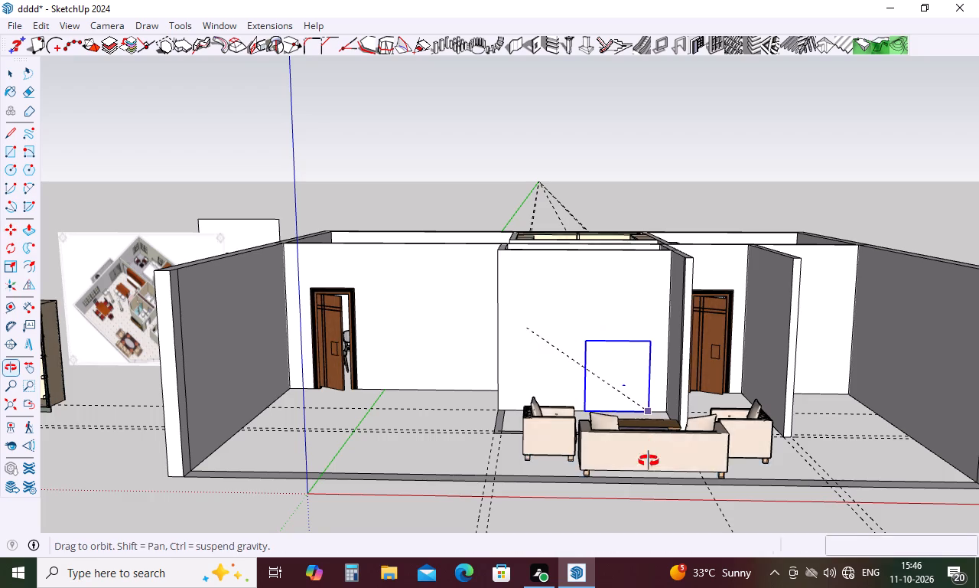
middle_drag(649, 461, 649, 472)
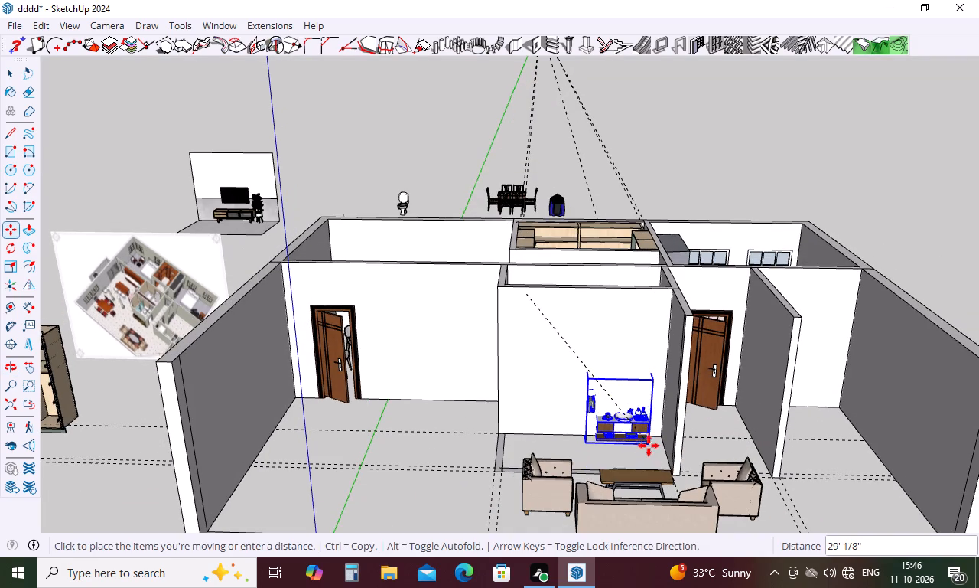
click(650, 453)
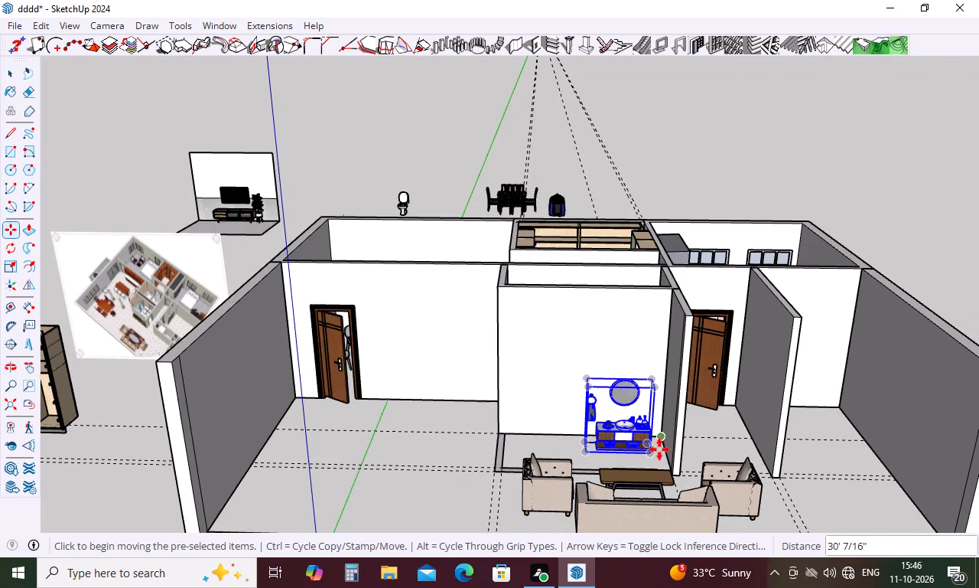
key(space)
click(652, 451)
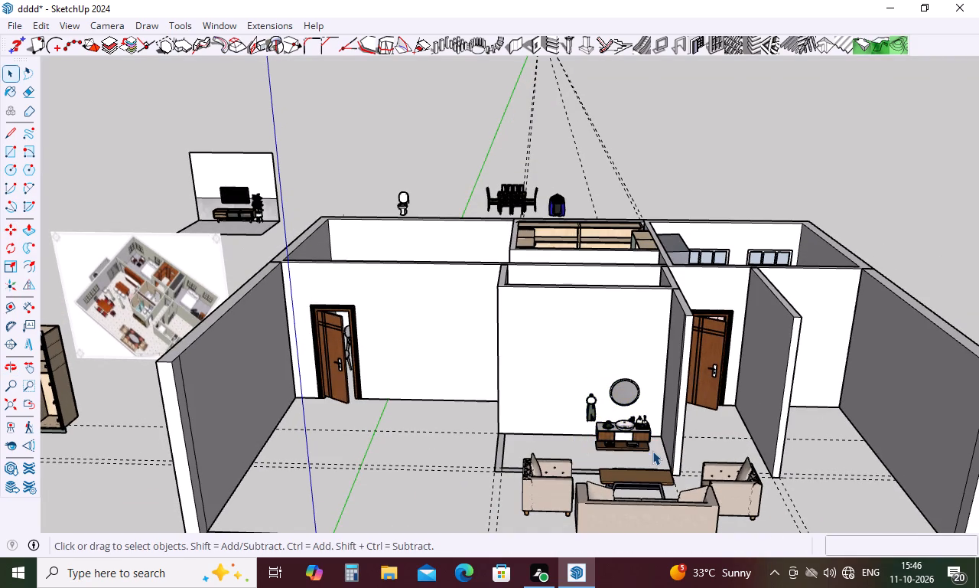
Move the toilet from behind the house into the new enclosure, against the bathroom's front wall beside the washbasin cabinet.
middle_drag(650, 401, 623, 482)
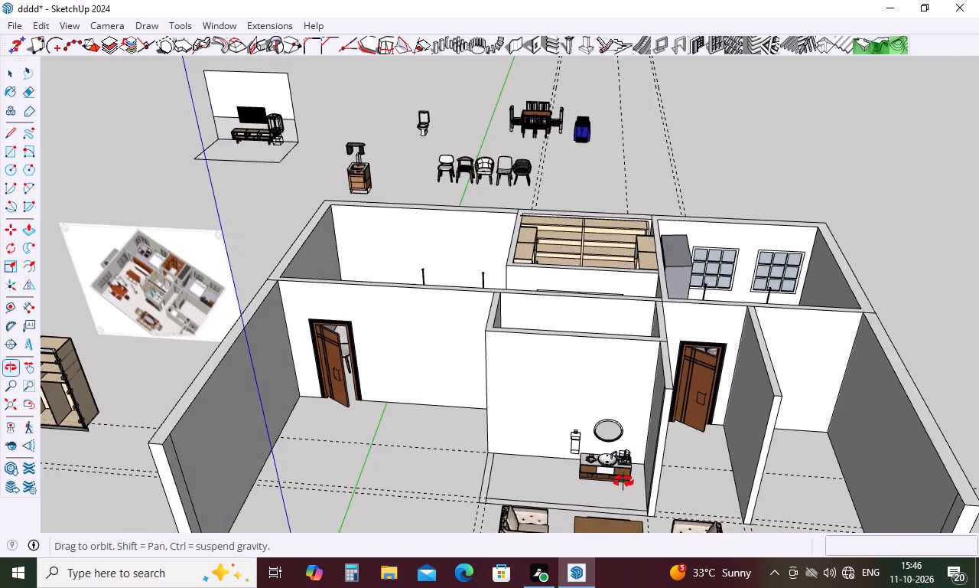
middle_drag(623, 482, 547, 563)
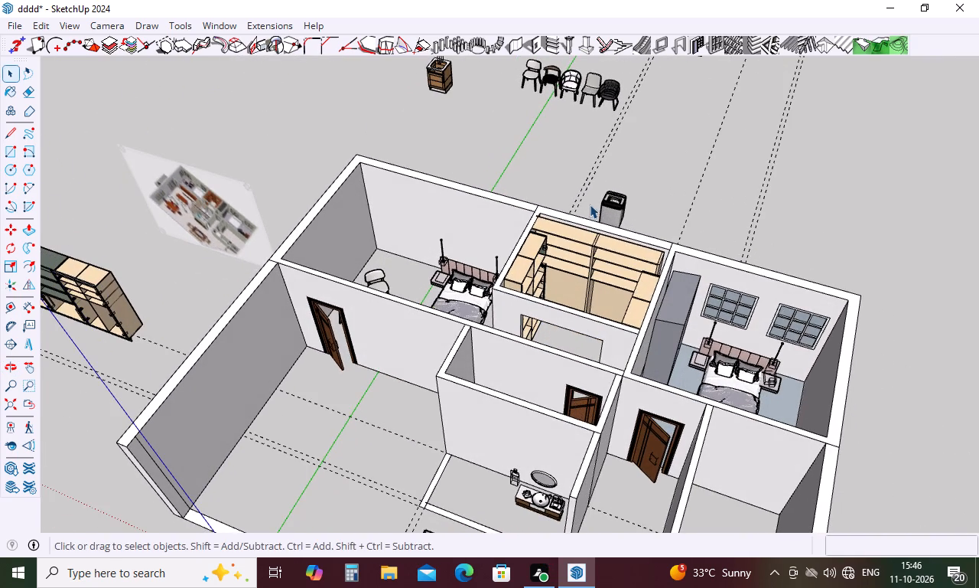
scroll(590, 204, down, 4)
middle_drag(599, 200, 587, 285)
scroll(590, 271, down, 9)
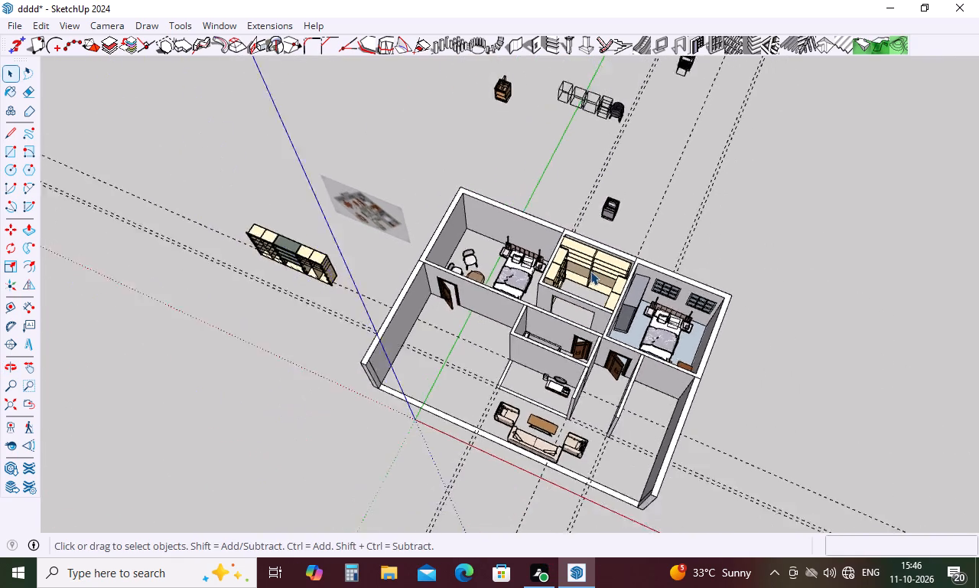
scroll(606, 226, down, 4)
scroll(608, 83, up, 5)
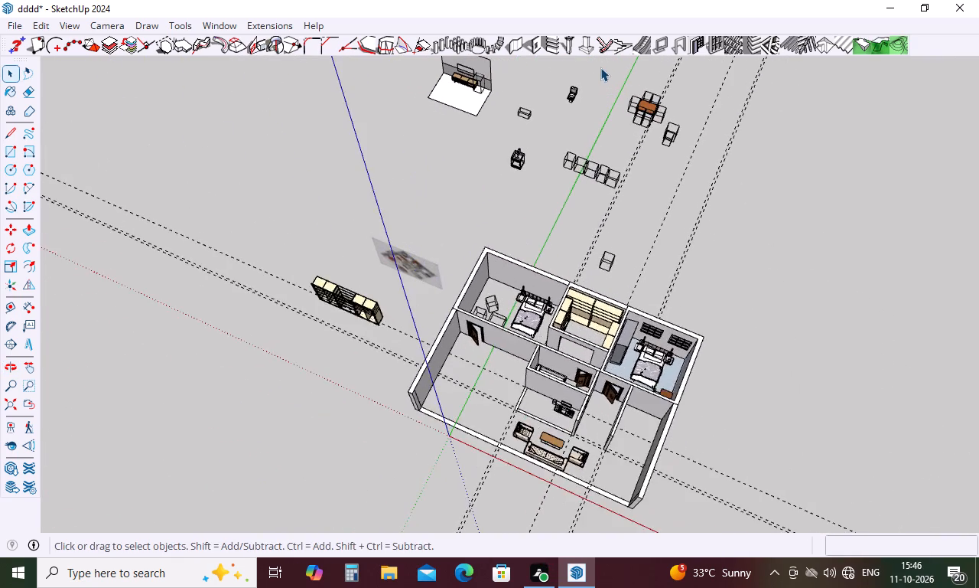
scroll(600, 67, up, 13)
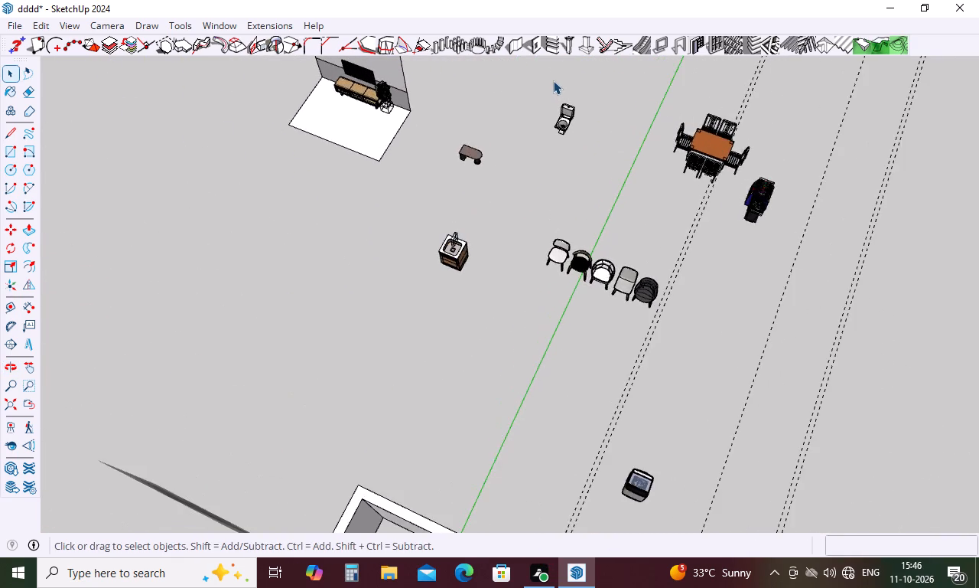
scroll(552, 81, up, 5)
click(568, 145)
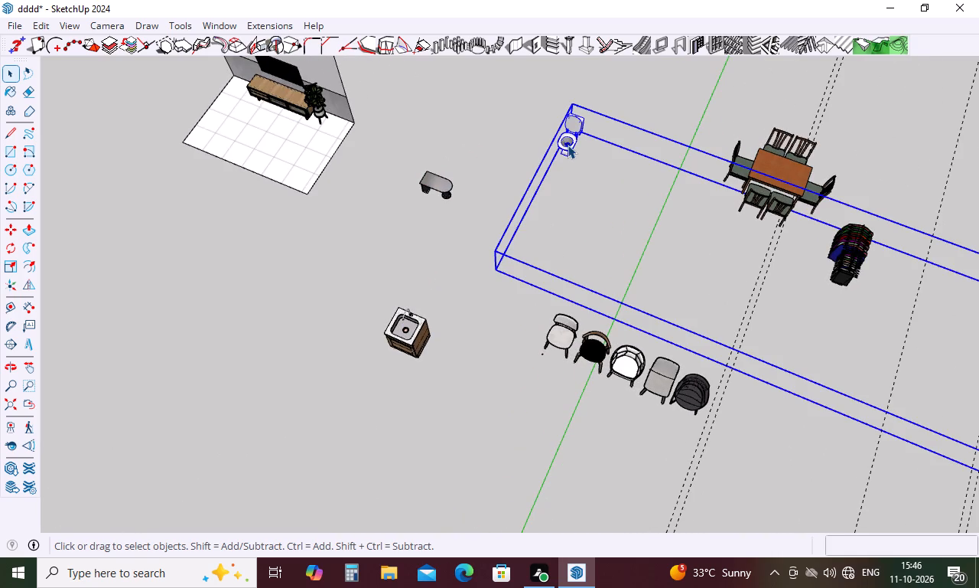
key(m)
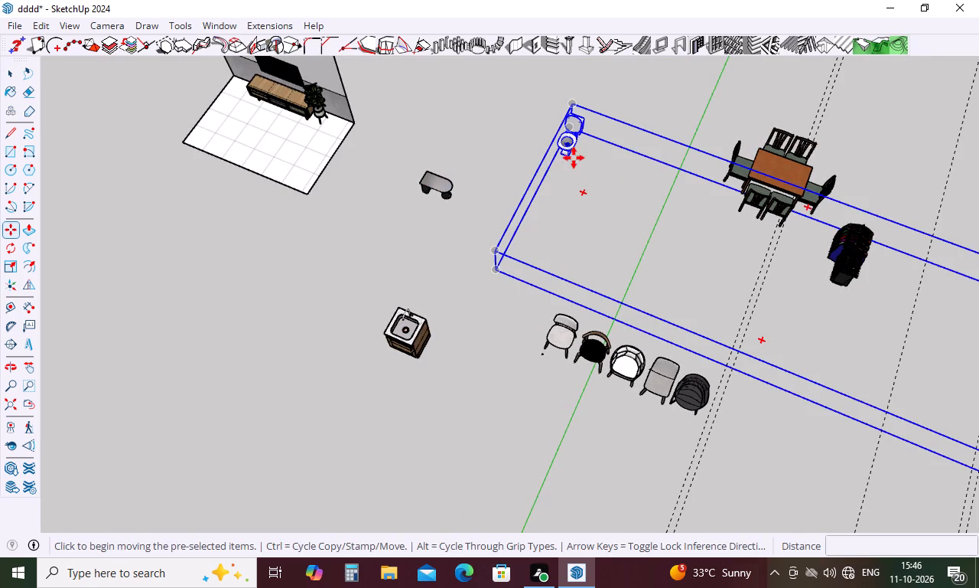
click(570, 152)
scroll(564, 238, down, 5)
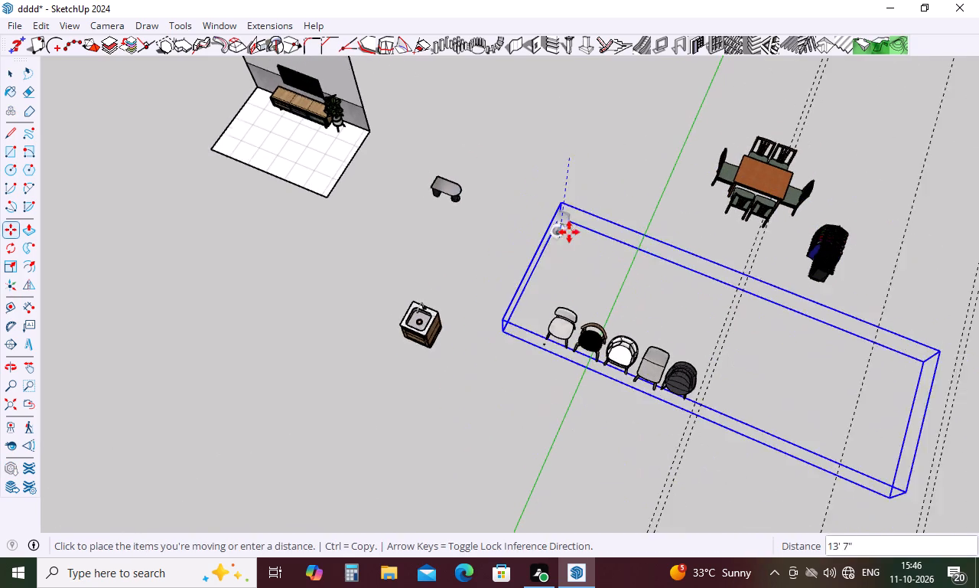
scroll(581, 224, down, 20)
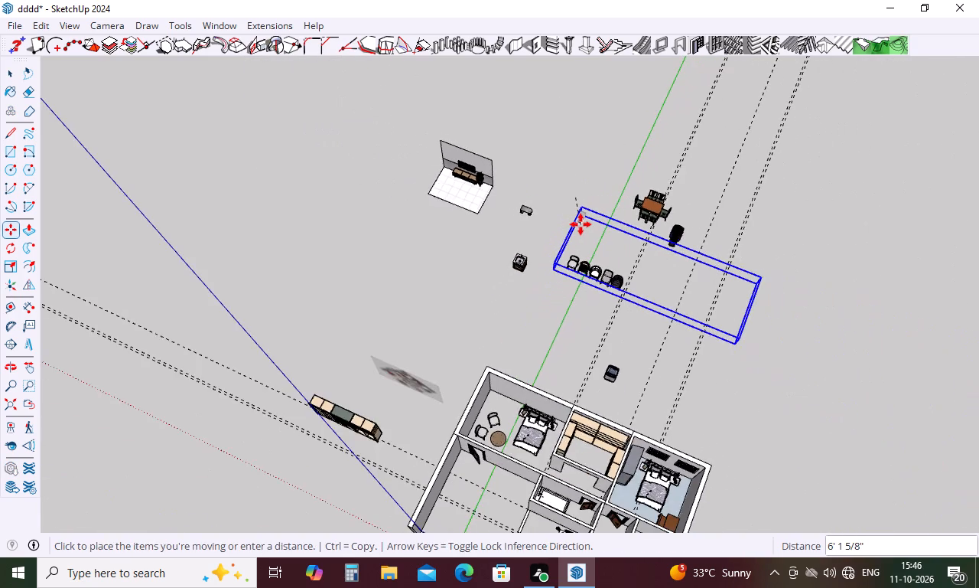
scroll(581, 224, down, 5)
scroll(544, 483, up, 6)
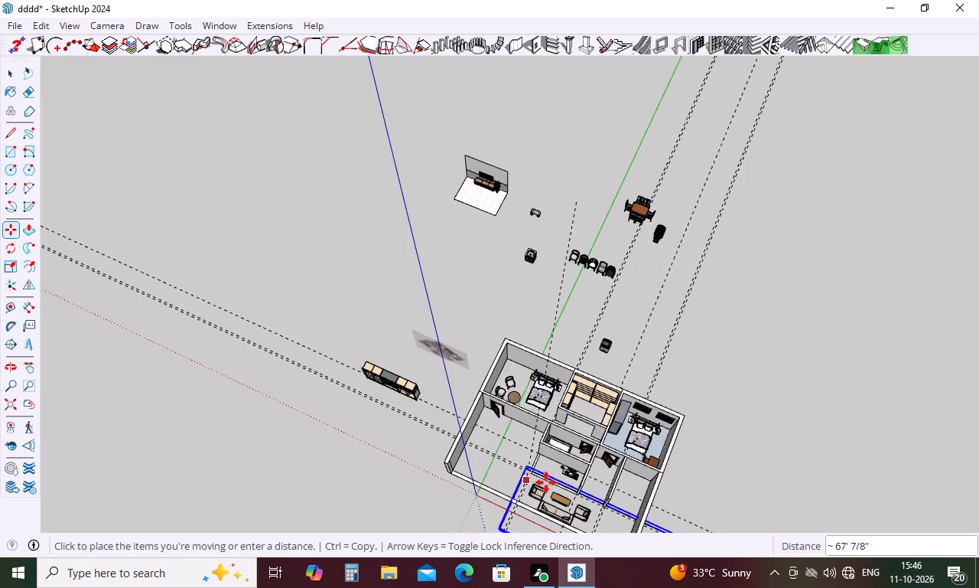
scroll(554, 475, up, 17)
scroll(552, 465, up, 5)
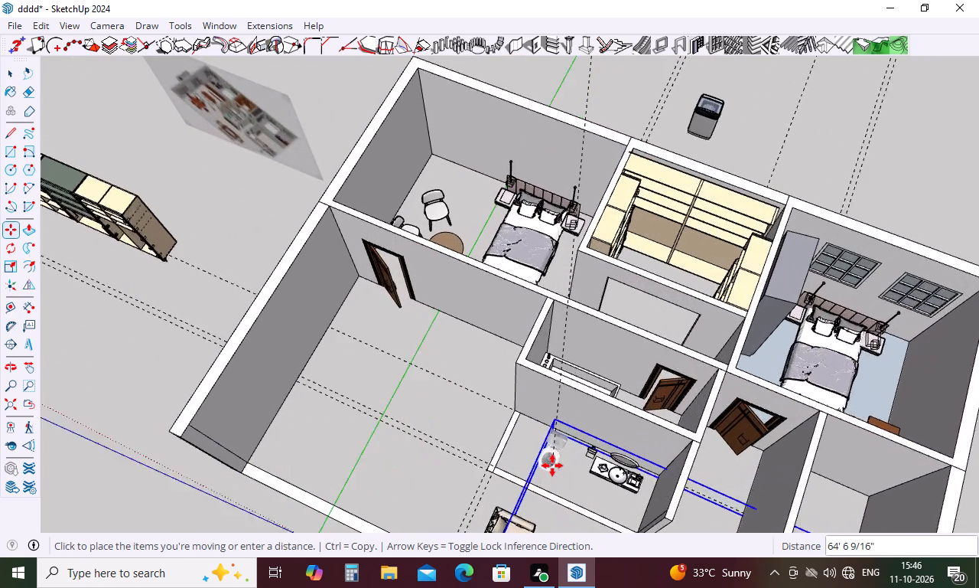
scroll(551, 465, up, 5)
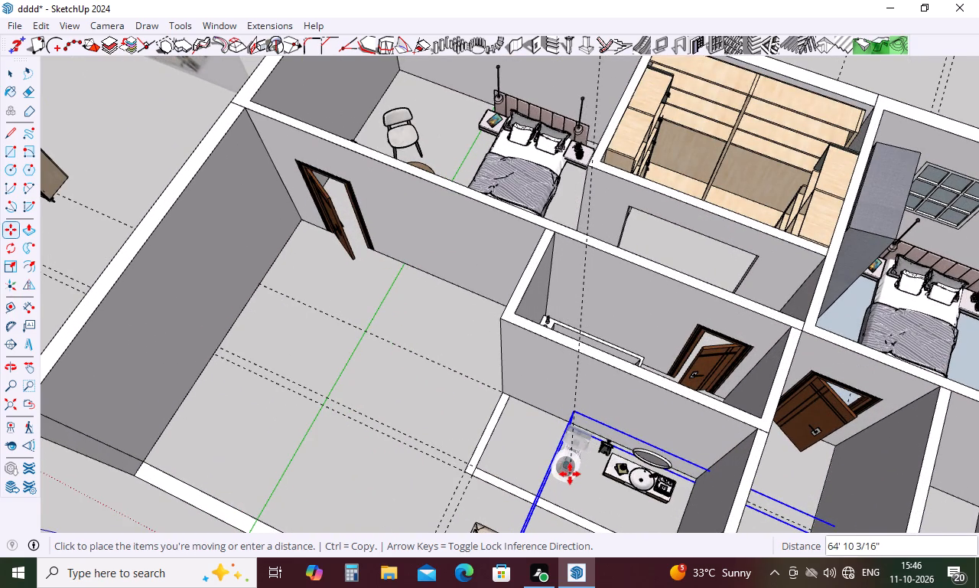
click(570, 474)
middle_drag(610, 493, 629, 375)
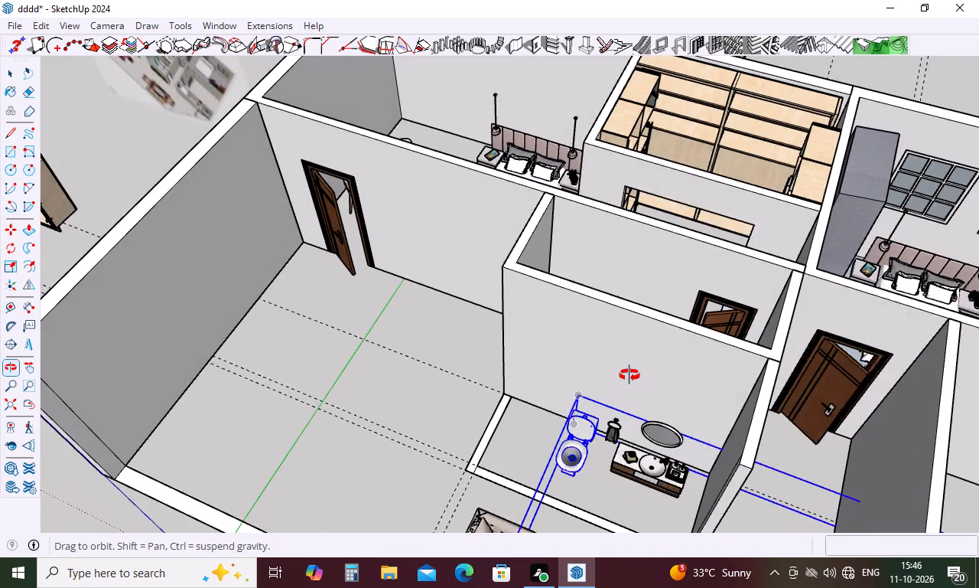
middle_drag(629, 375, 631, 361)
key(Escape)
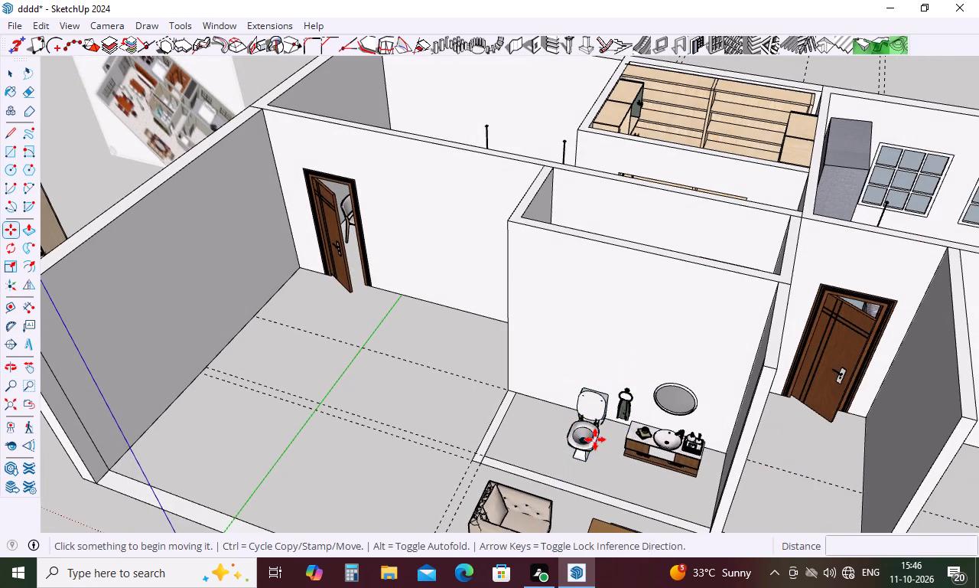
Examine the bathroom and toilet layout in the floor plan image beside the house.
scroll(562, 402, down, 9)
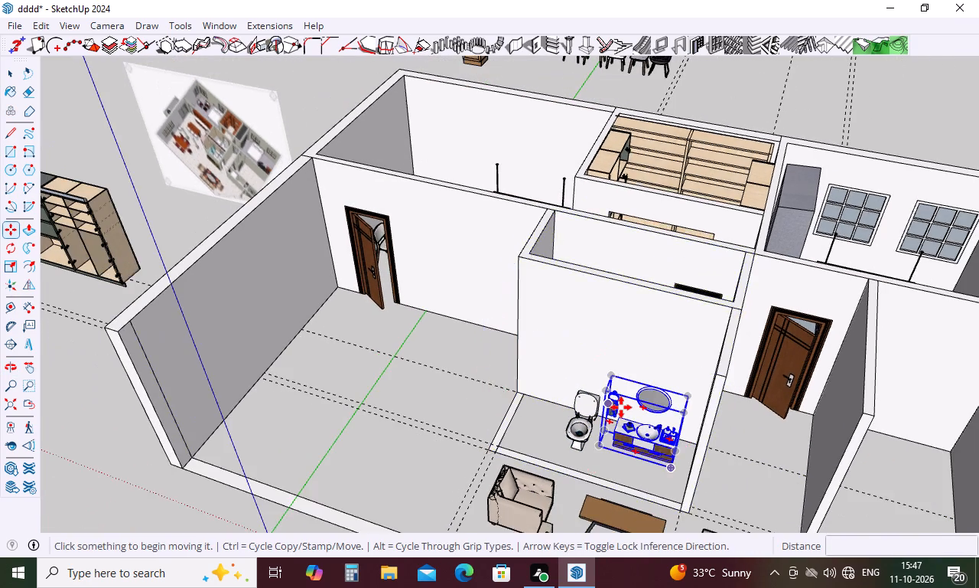
scroll(621, 407, down, 4)
scroll(331, 206, up, 9)
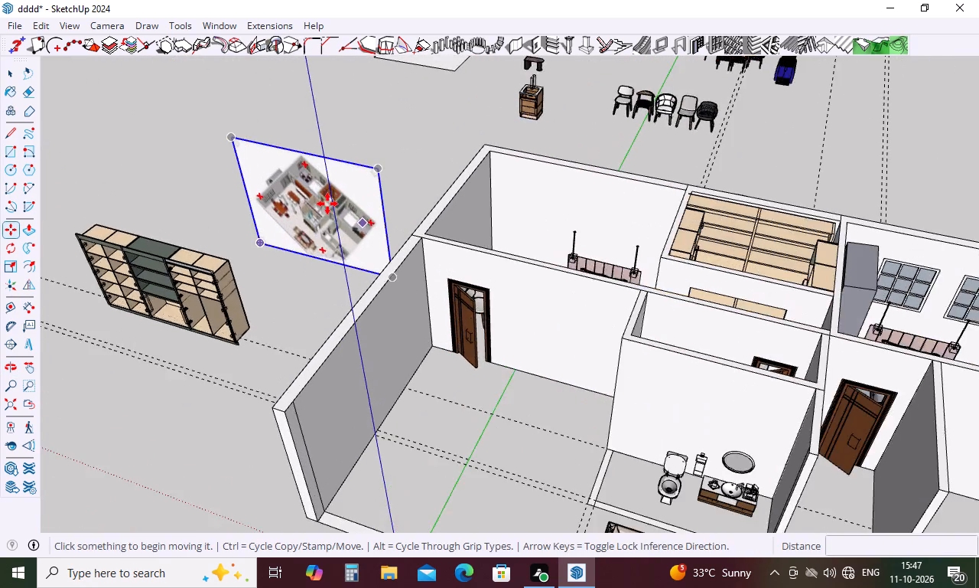
scroll(327, 204, up, 18)
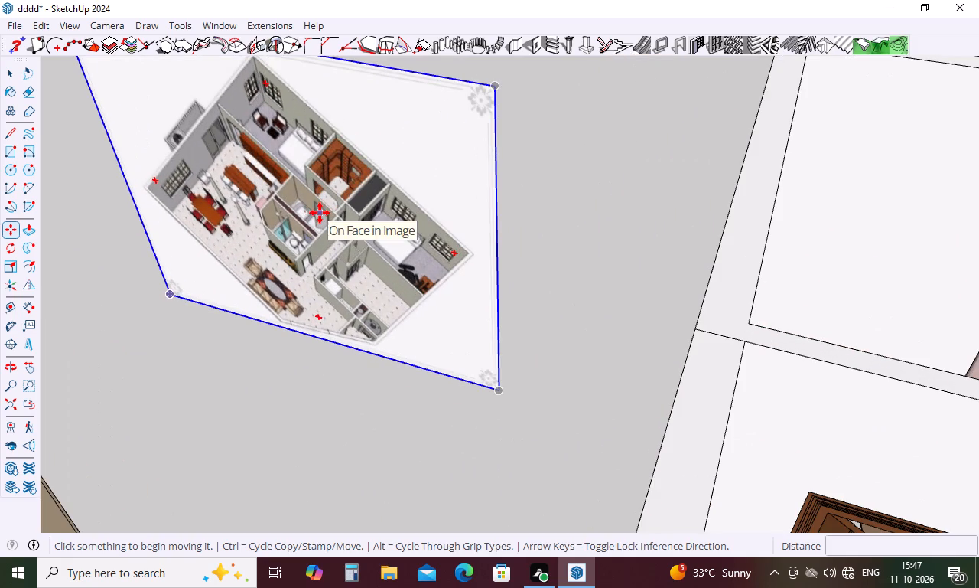
scroll(317, 230, up, 4)
scroll(317, 230, down, 4)
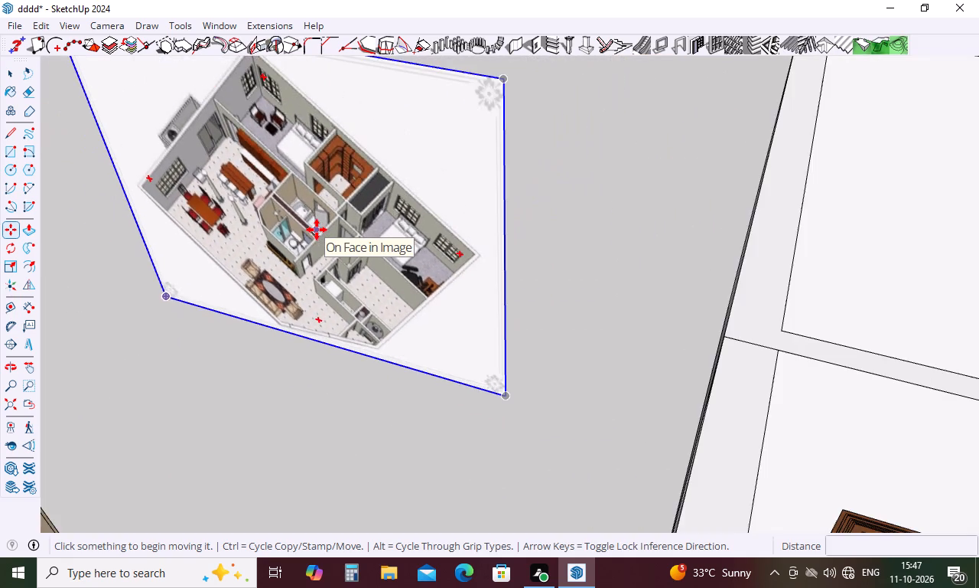
scroll(317, 230, down, 18)
scroll(307, 231, up, 17)
scroll(293, 214, up, 5)
scroll(293, 214, down, 5)
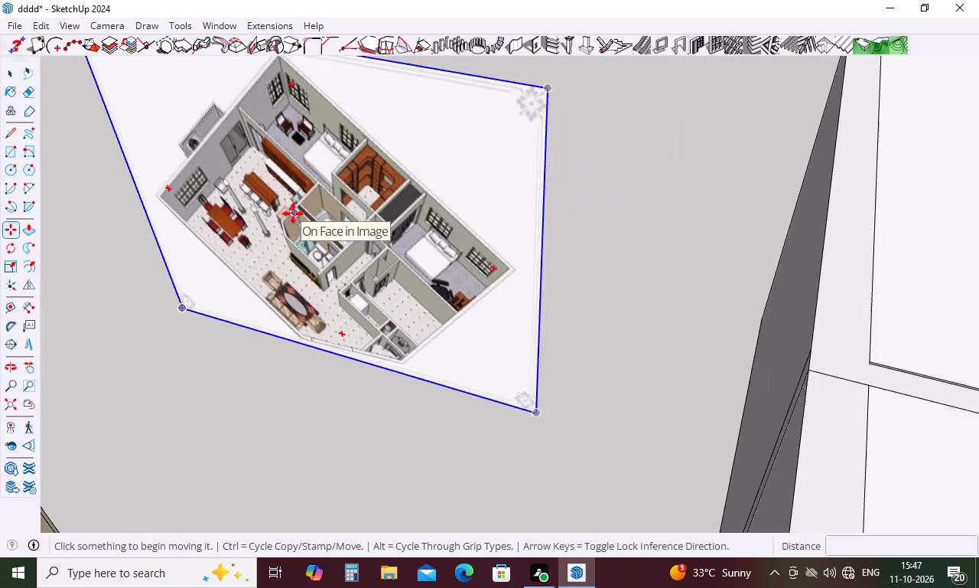
scroll(293, 214, down, 16)
scroll(288, 213, down, 10)
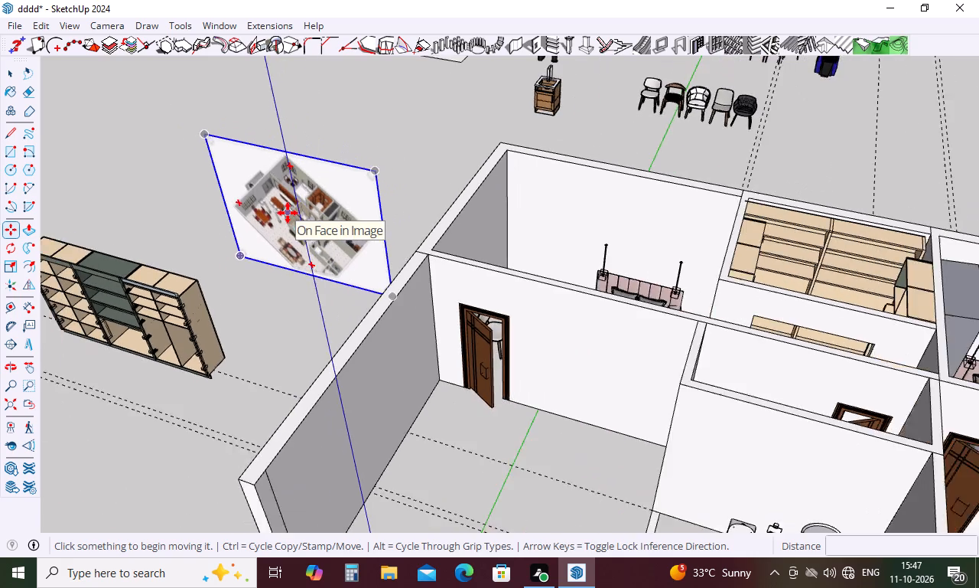
scroll(288, 213, down, 9)
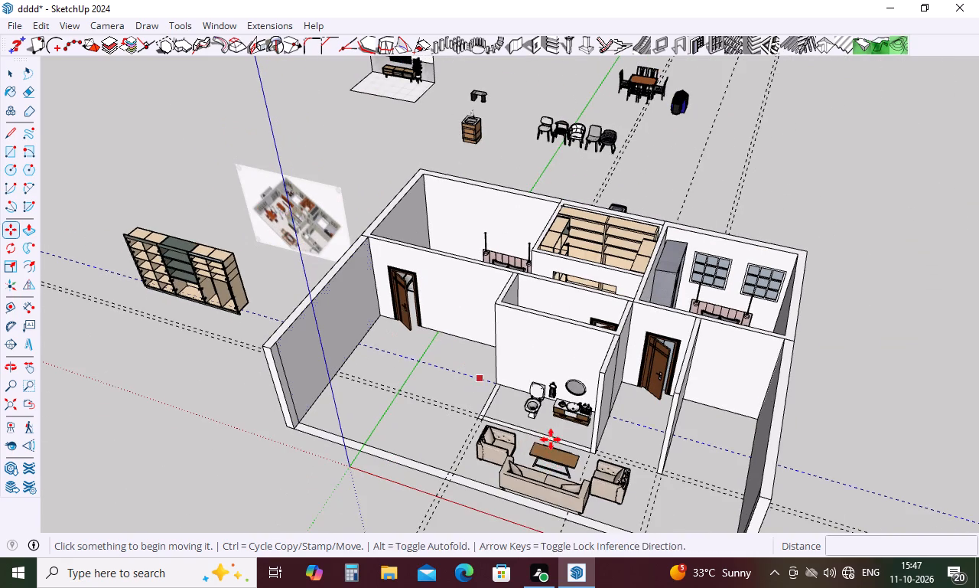
Draw a floor line about 4' long beside the toilet, from the bathroom's front wall to the enclosure's front strip.
scroll(550, 367, down, 4)
scroll(626, 436, up, 6)
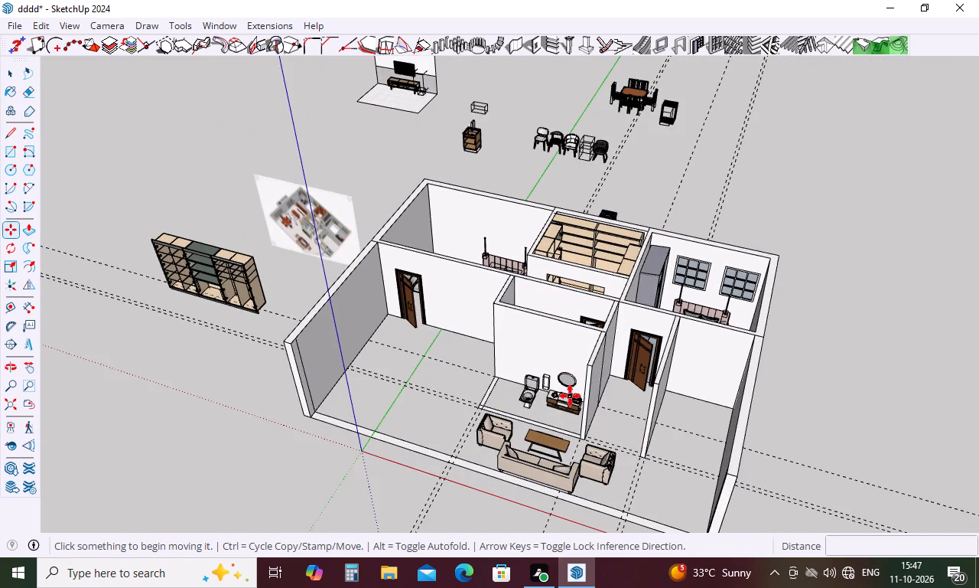
scroll(568, 394, up, 11)
scroll(490, 369, up, 10)
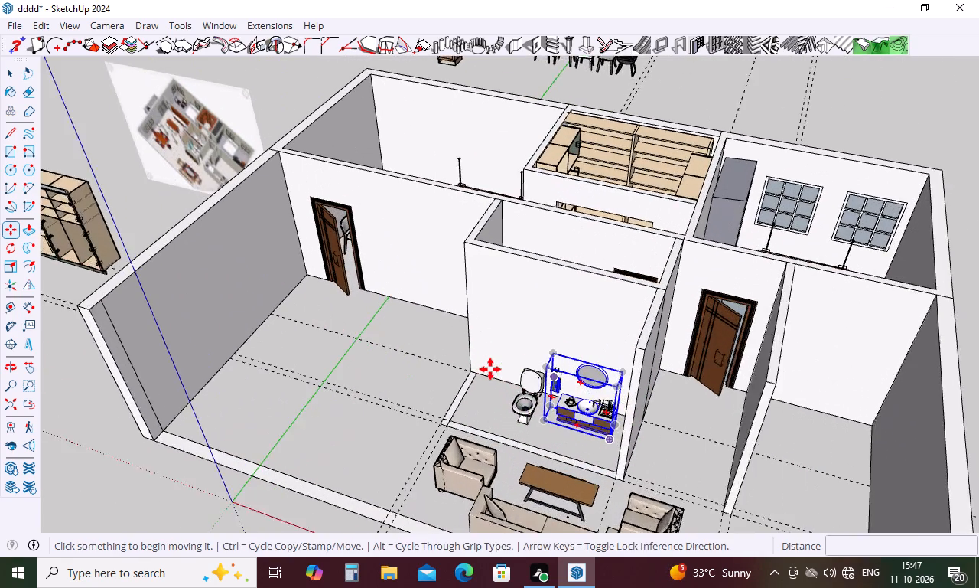
key(Escape)
key(l)
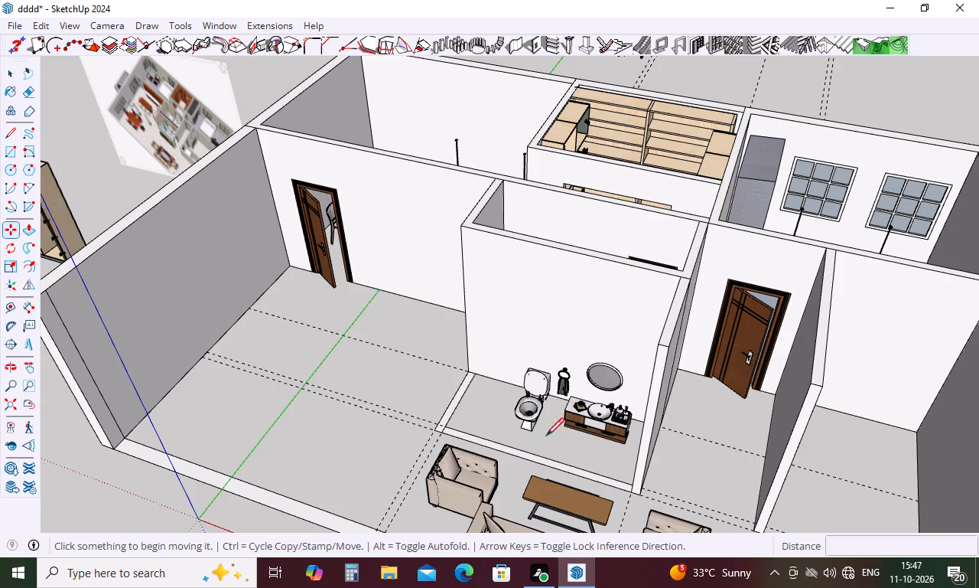
scroll(514, 394, up, 16)
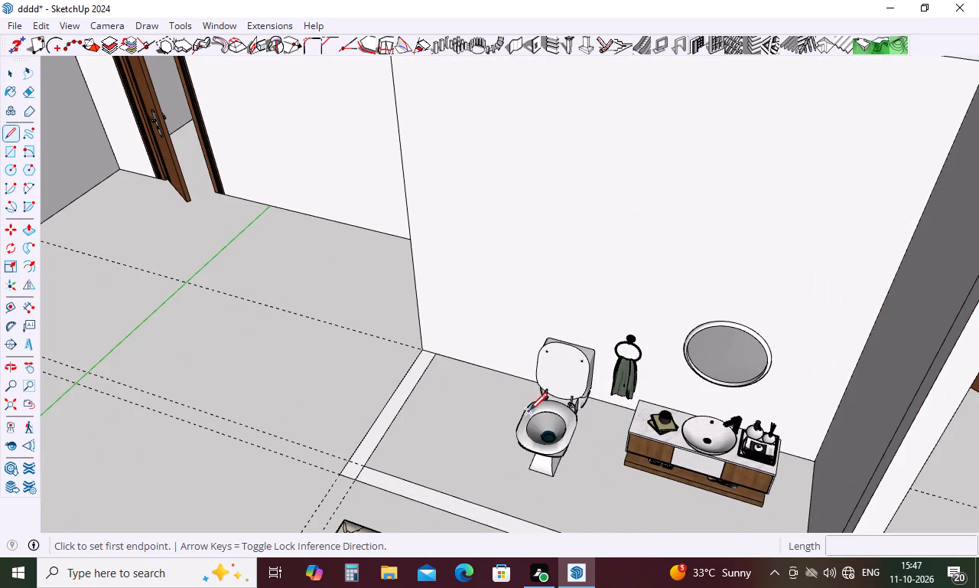
click(525, 381)
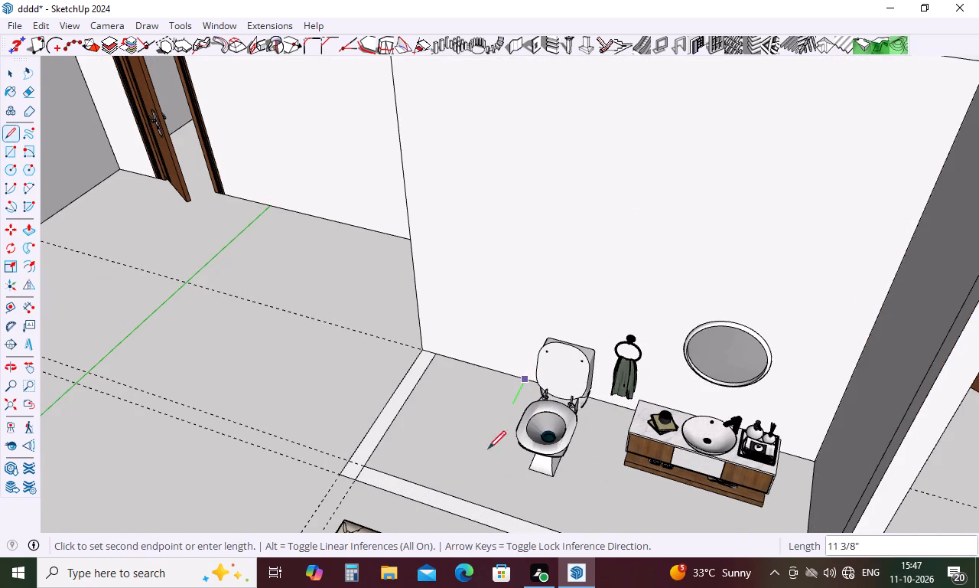
click(464, 498)
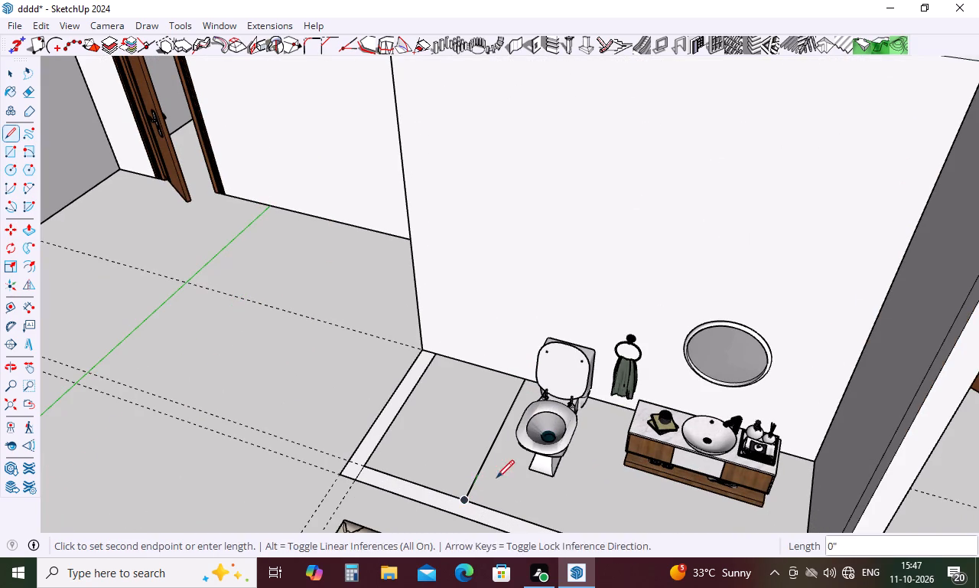
Place a guide 6" from the new floor line, away from the toilet, and a second guide 3" back toward the line.
key(space)
key(t)
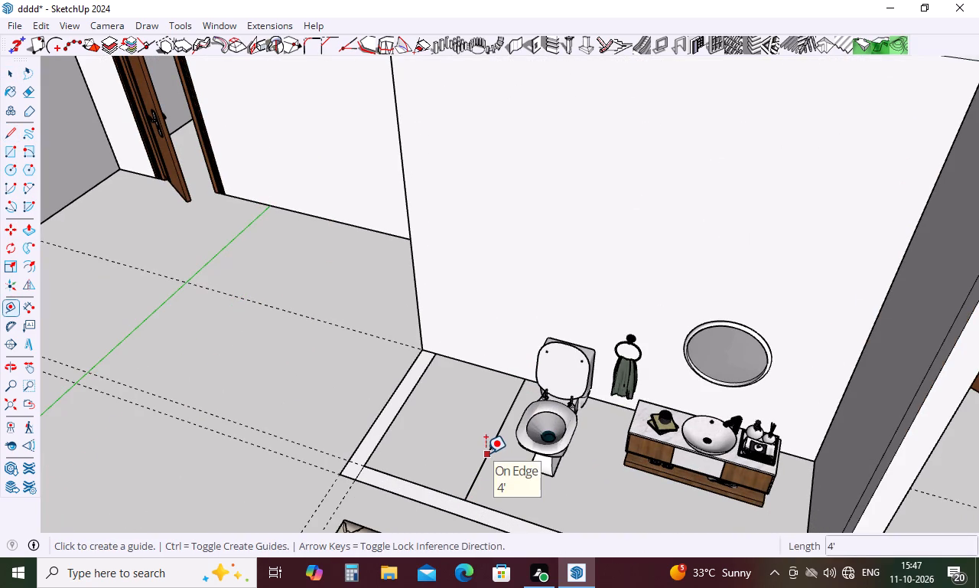
click(486, 453)
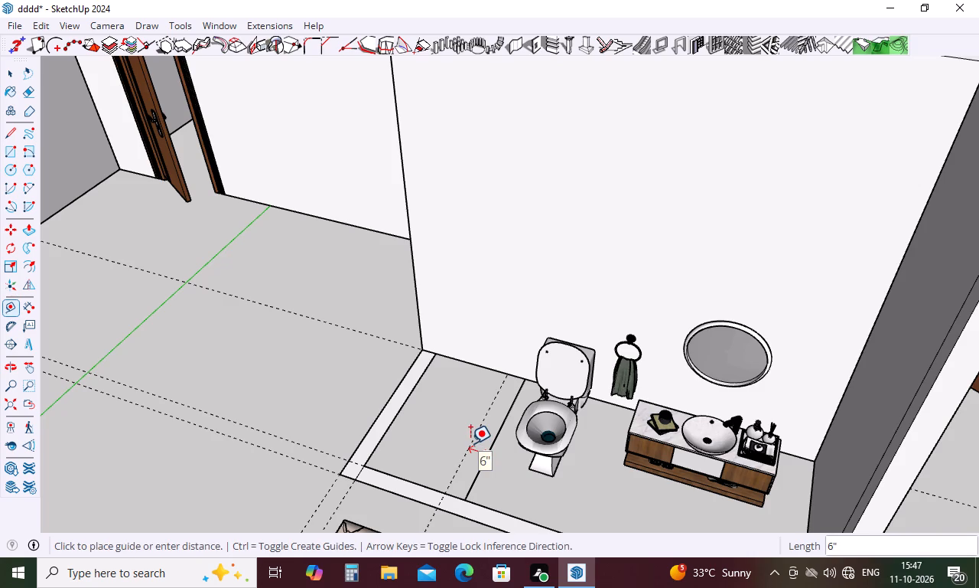
key(6)
key(Return)
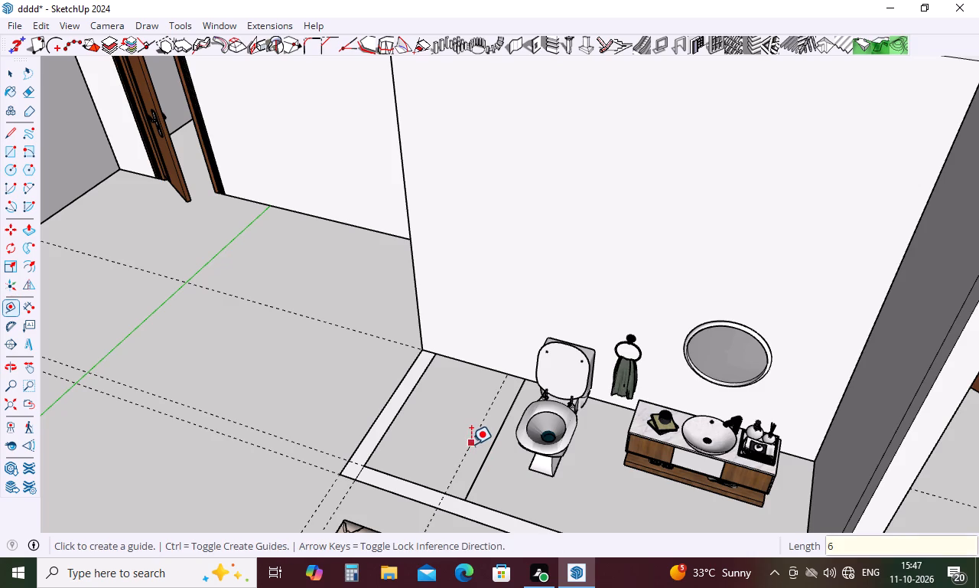
click(469, 442)
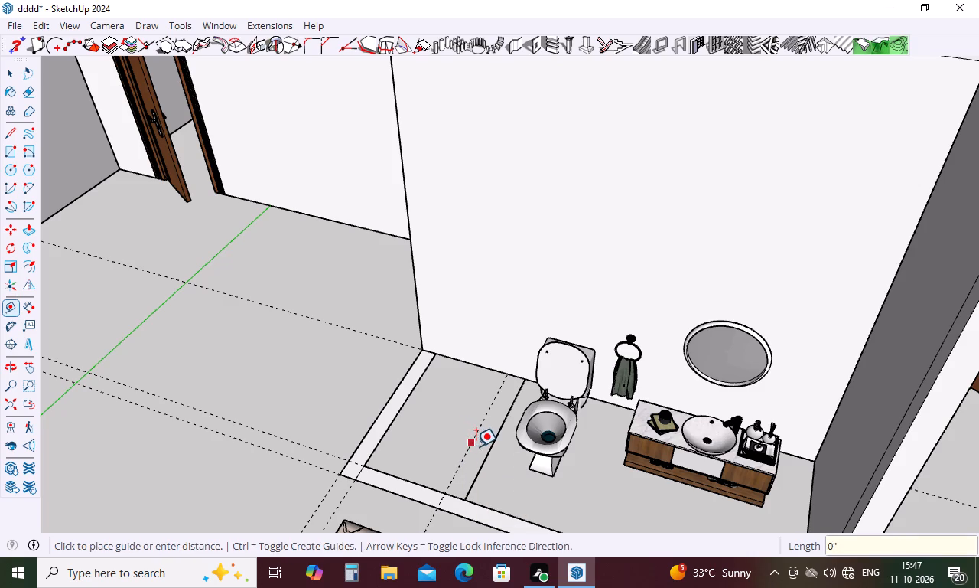
key(3)
key(Return)
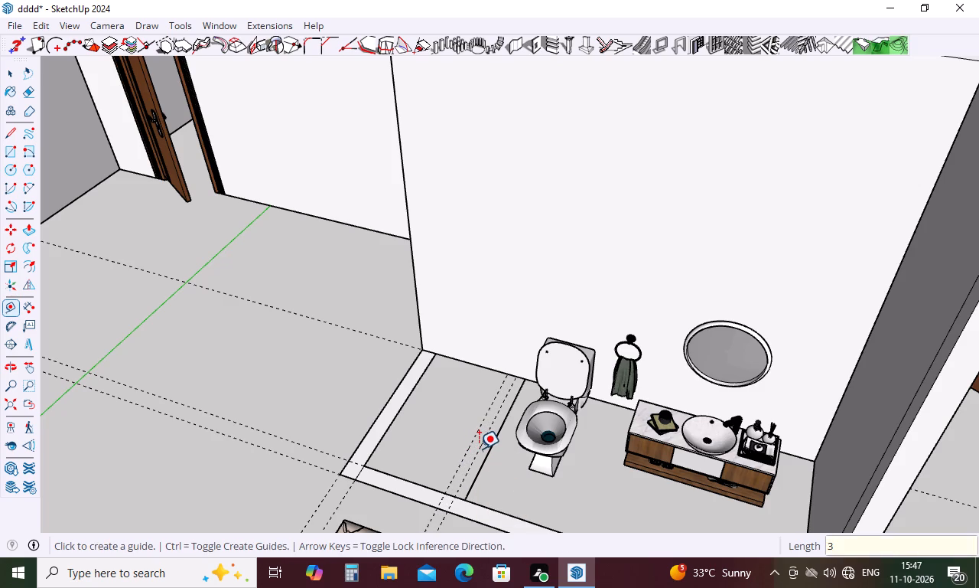
Delete the guide farther from the floor line beside the toilet.
key(Escape)
key(space)
click(465, 452)
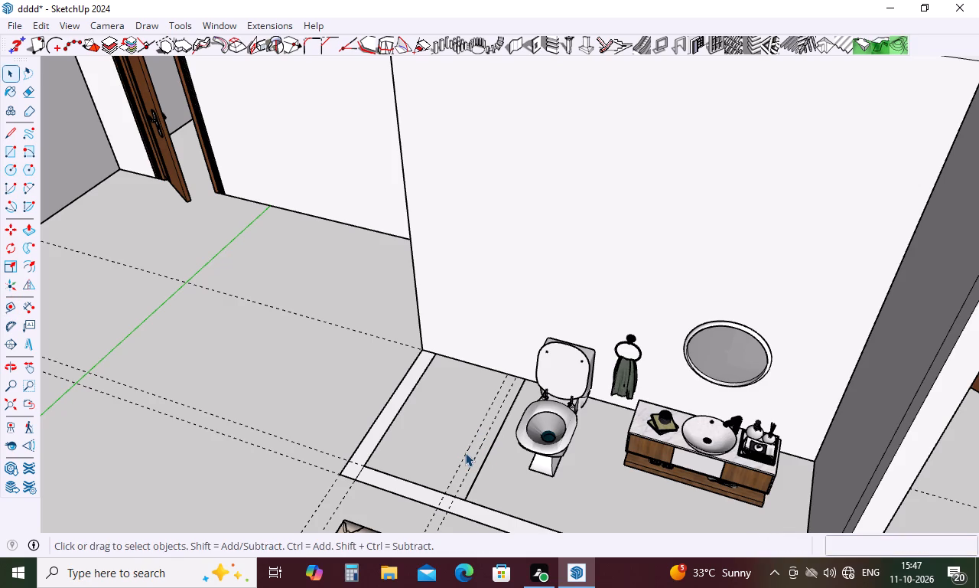
key(Delete)
key(Escape)
Draw a 3" by 4' floor rectangle between the line beside the toilet and the parallel guide.
key(r)
click(454, 492)
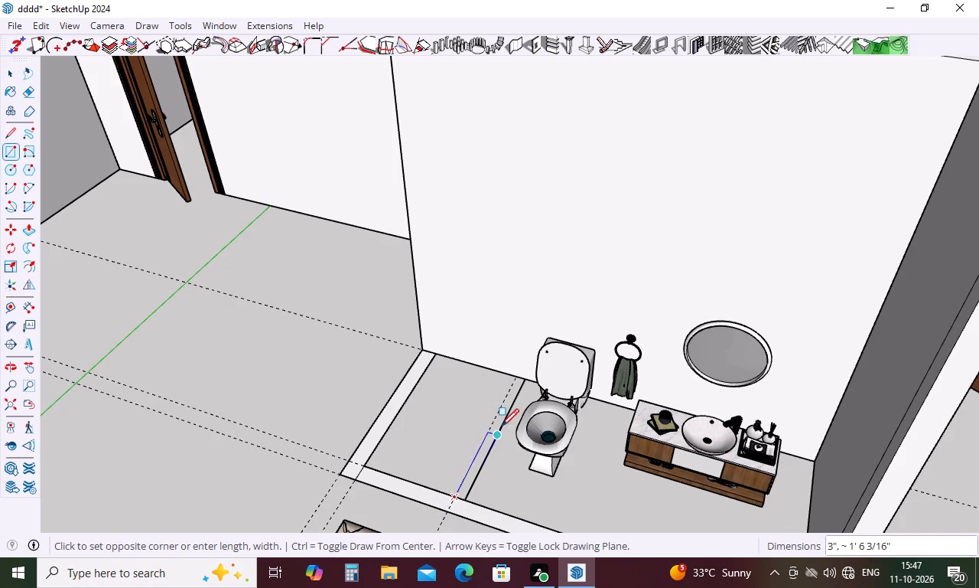
click(523, 381)
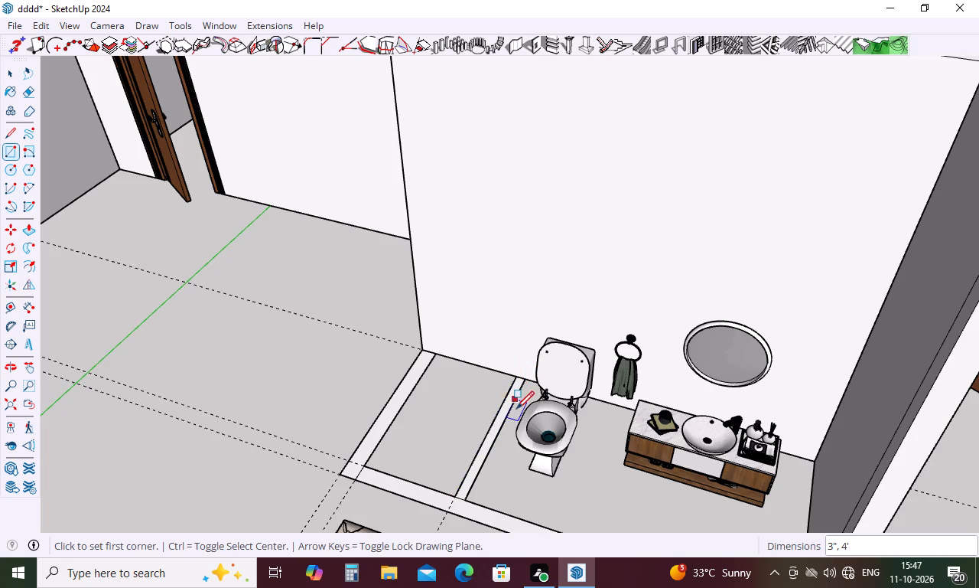
key(Escape)
Push/Pull the thin floor rectangle beside the toilet up about 7' 7 5/16" as a partition.
key(p)
click(479, 472)
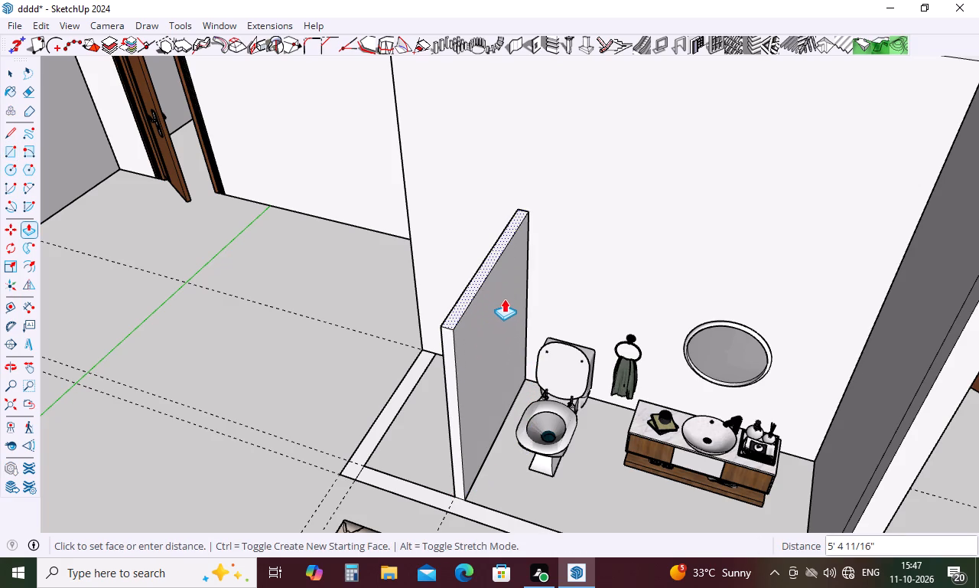
scroll(512, 269, down, 9)
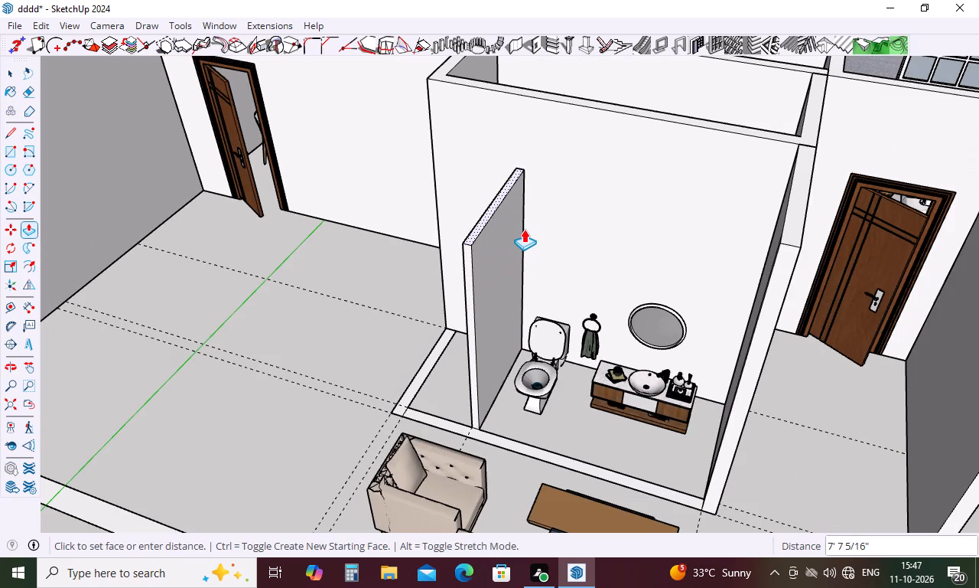
click(524, 229)
Push the partition's toilet-side face inward about 1 3/16" to make it thinner.
click(493, 298)
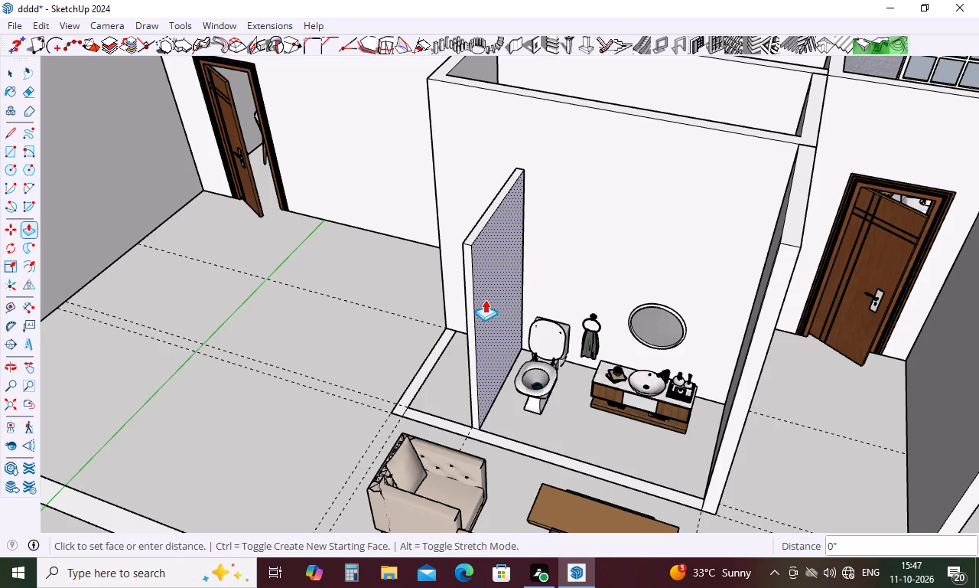
click(489, 300)
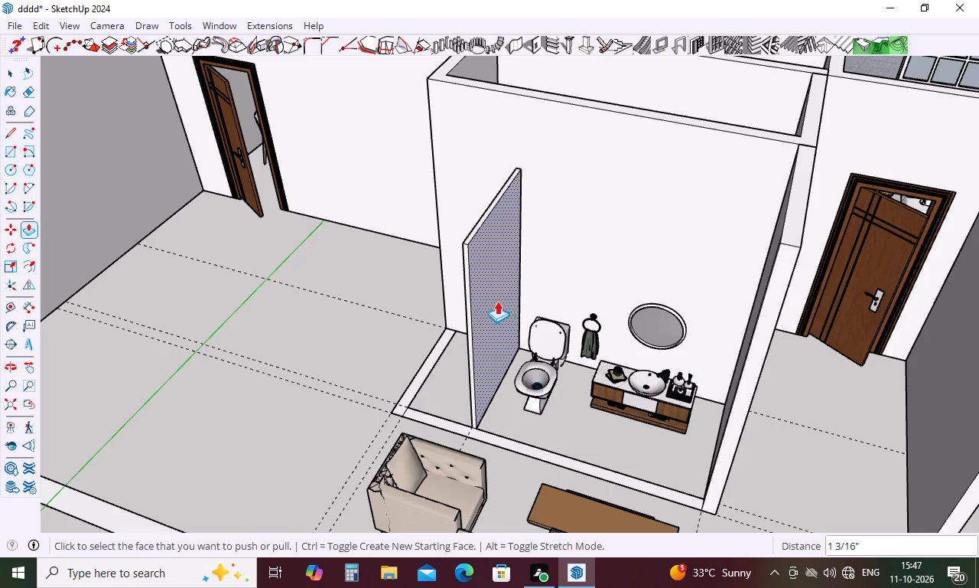
key(Escape)
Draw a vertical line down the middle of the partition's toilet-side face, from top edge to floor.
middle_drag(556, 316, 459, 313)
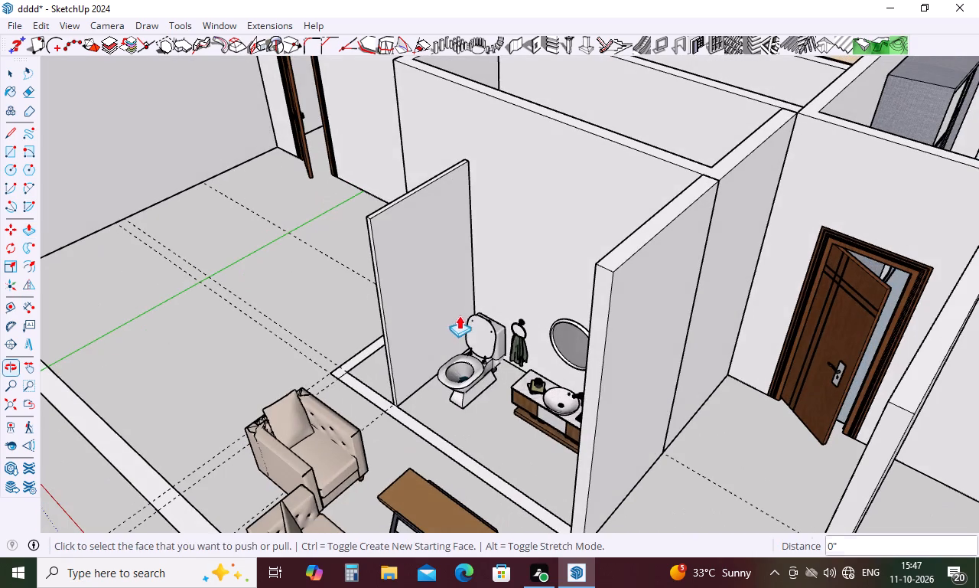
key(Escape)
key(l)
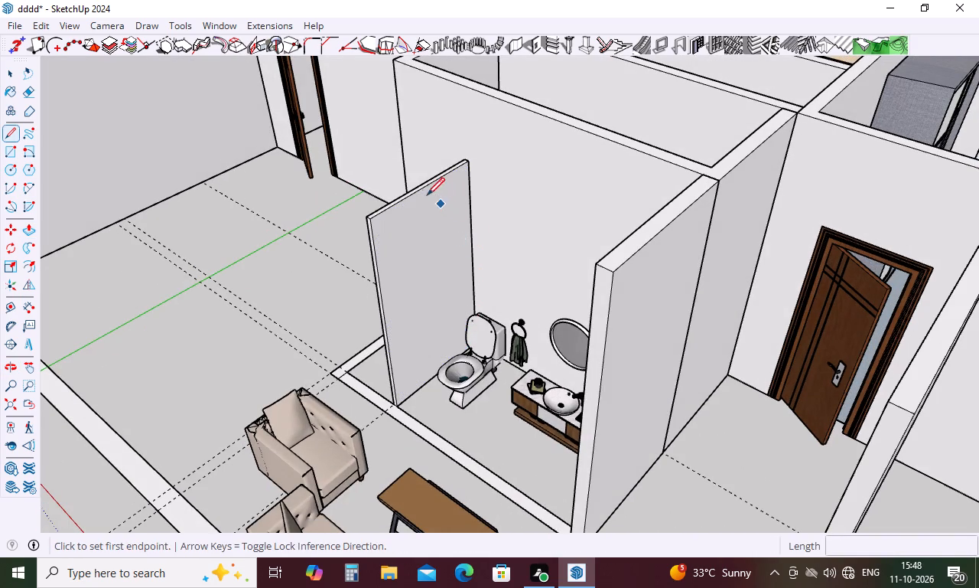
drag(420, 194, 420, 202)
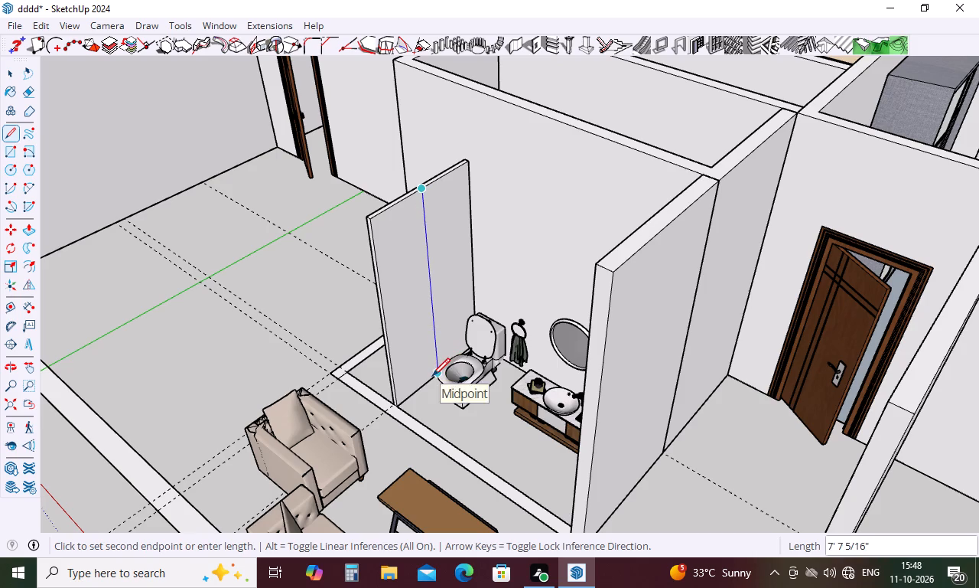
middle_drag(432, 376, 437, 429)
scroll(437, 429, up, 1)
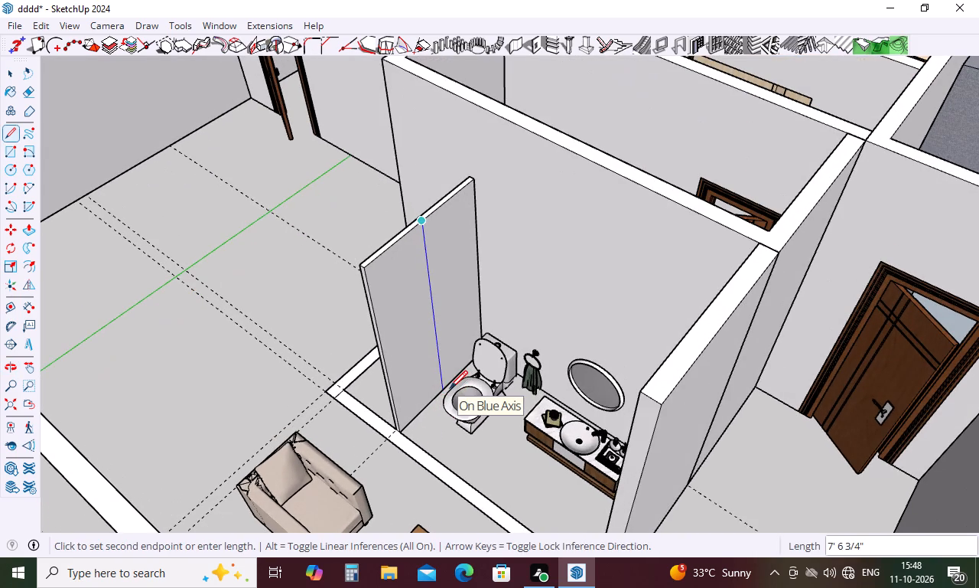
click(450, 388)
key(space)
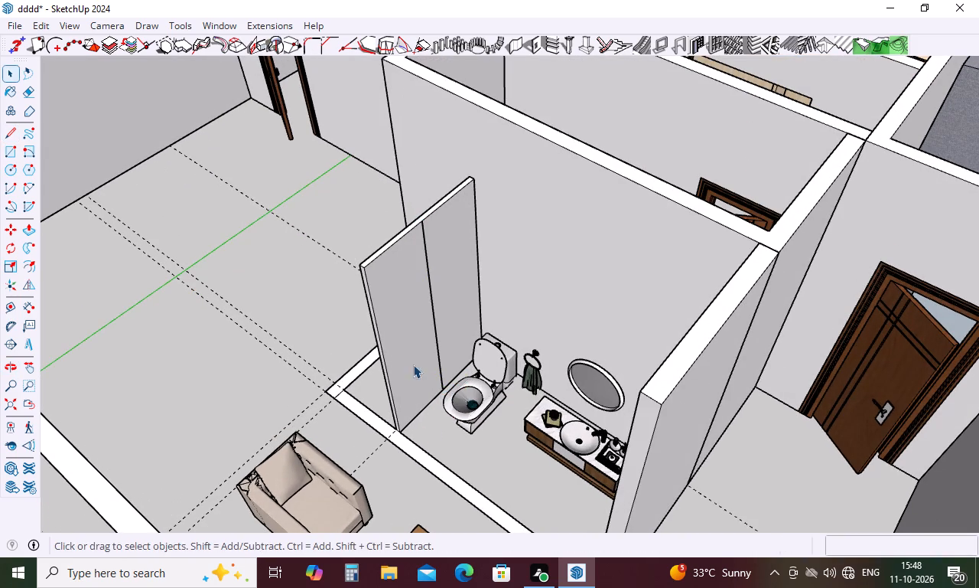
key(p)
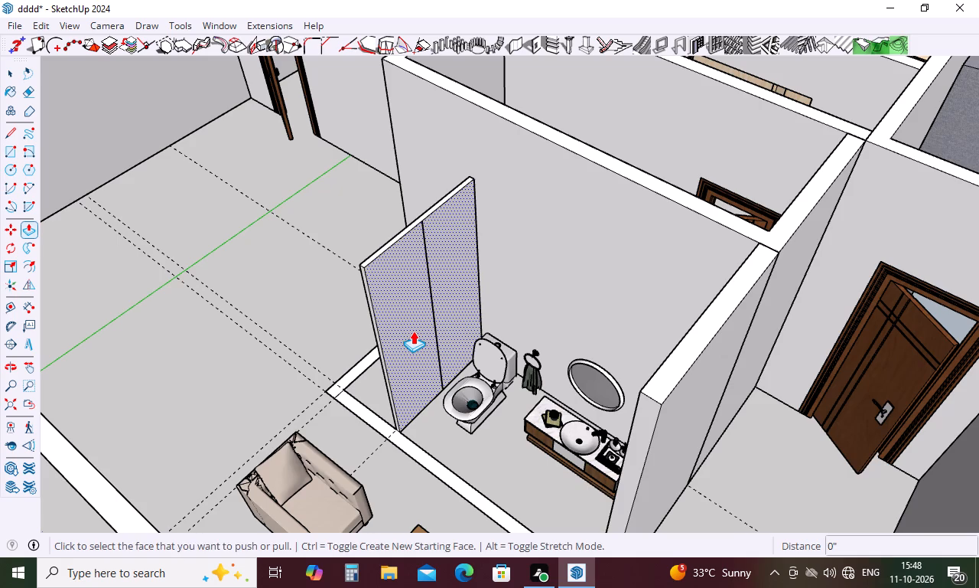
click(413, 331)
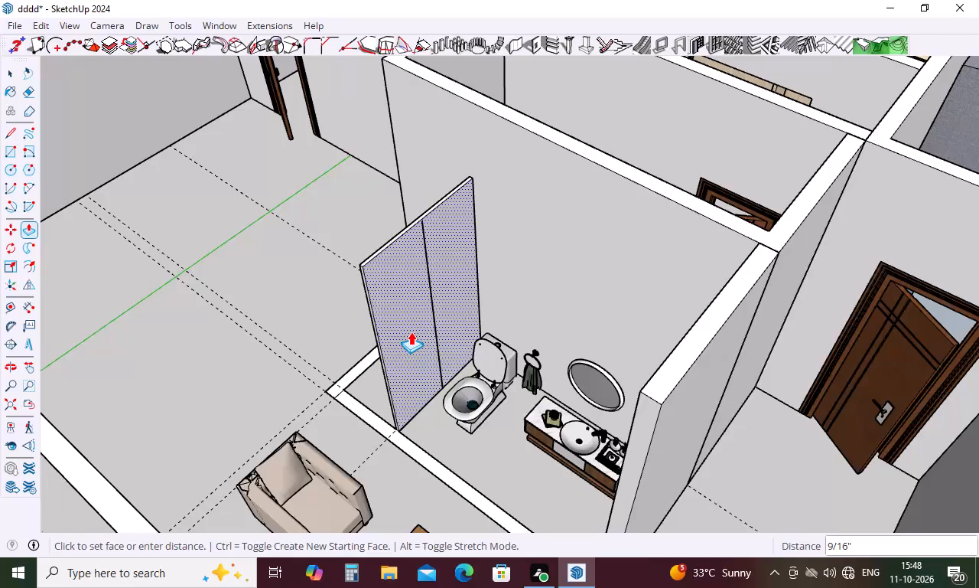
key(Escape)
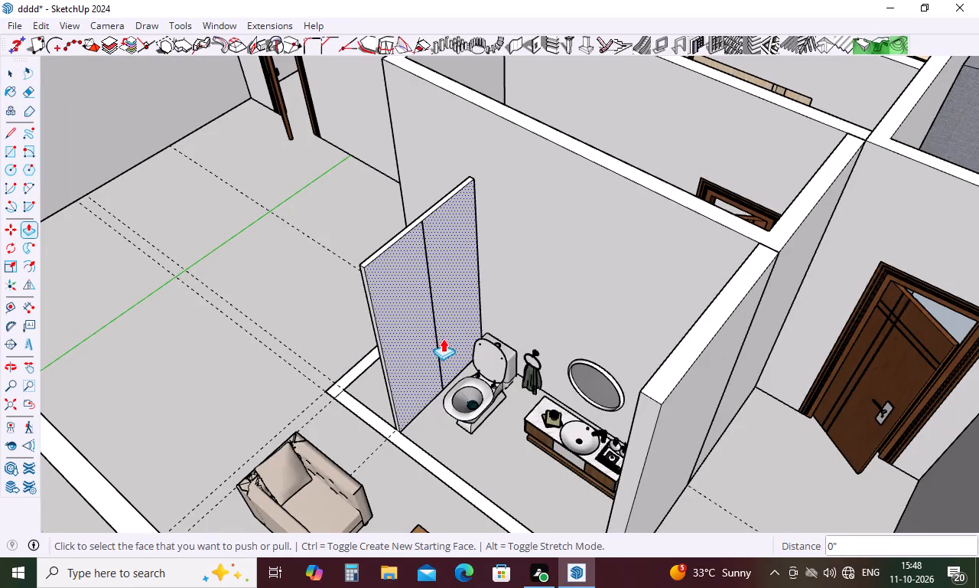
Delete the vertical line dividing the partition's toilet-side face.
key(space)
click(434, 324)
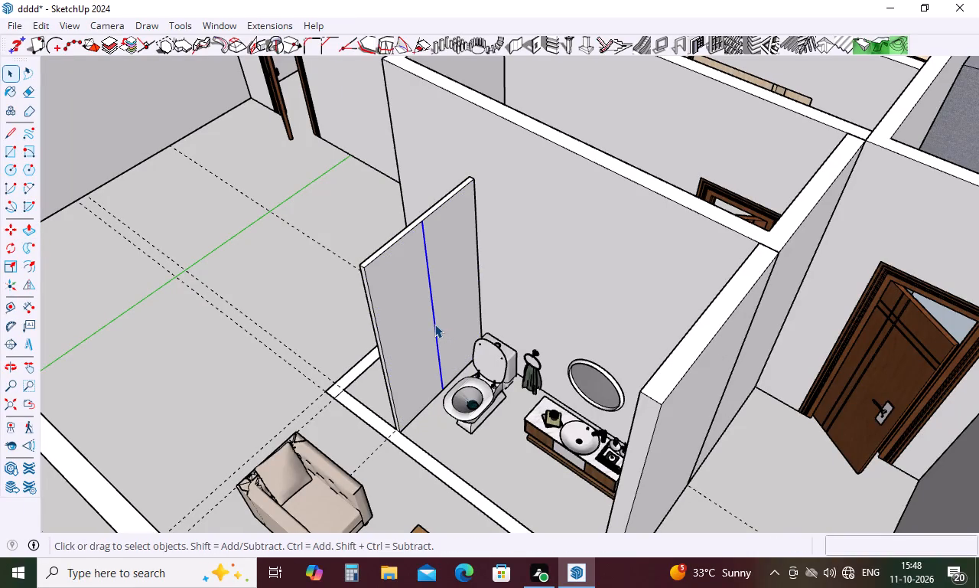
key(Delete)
Push the partition's toilet-side face inward by about another 5/8".
key(p)
click(418, 342)
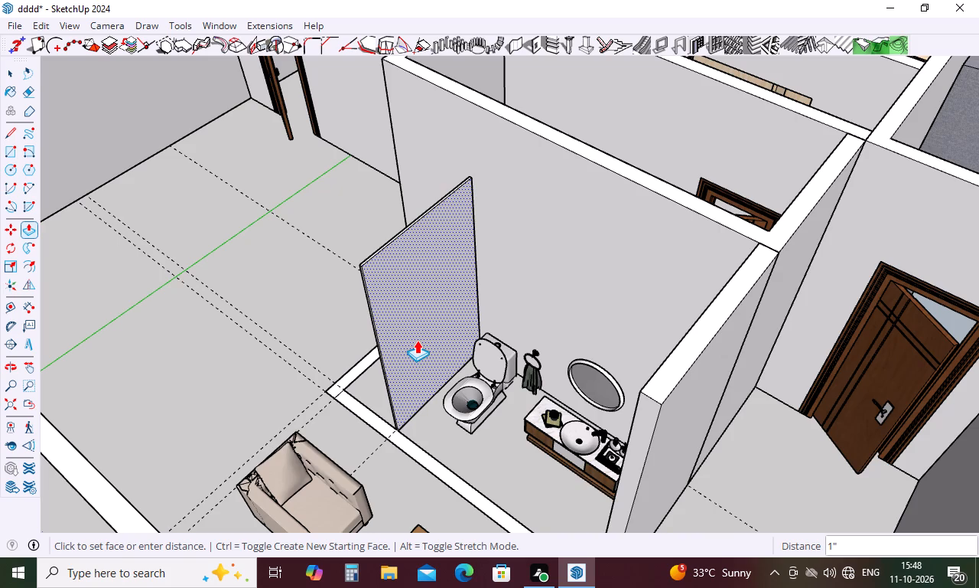
click(417, 341)
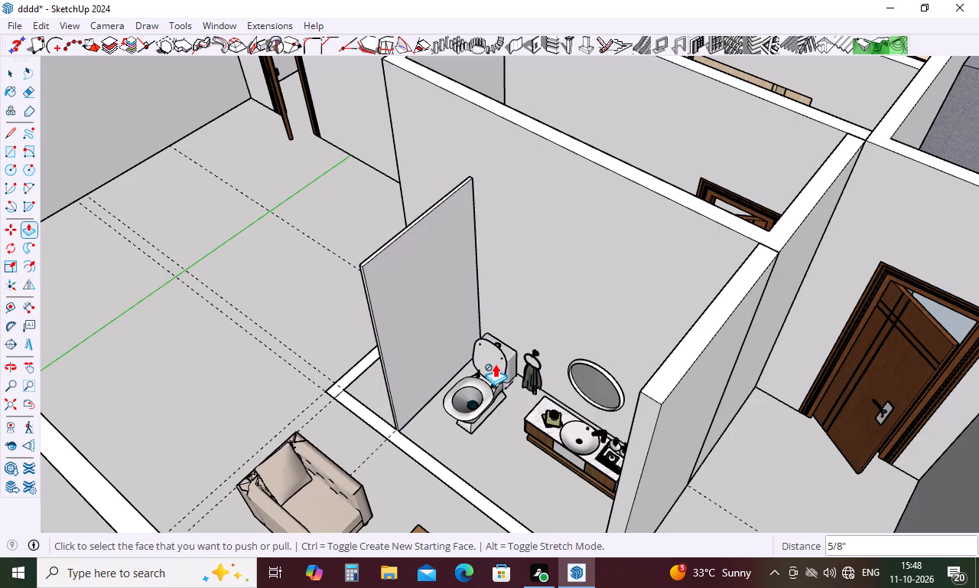
key(Escape)
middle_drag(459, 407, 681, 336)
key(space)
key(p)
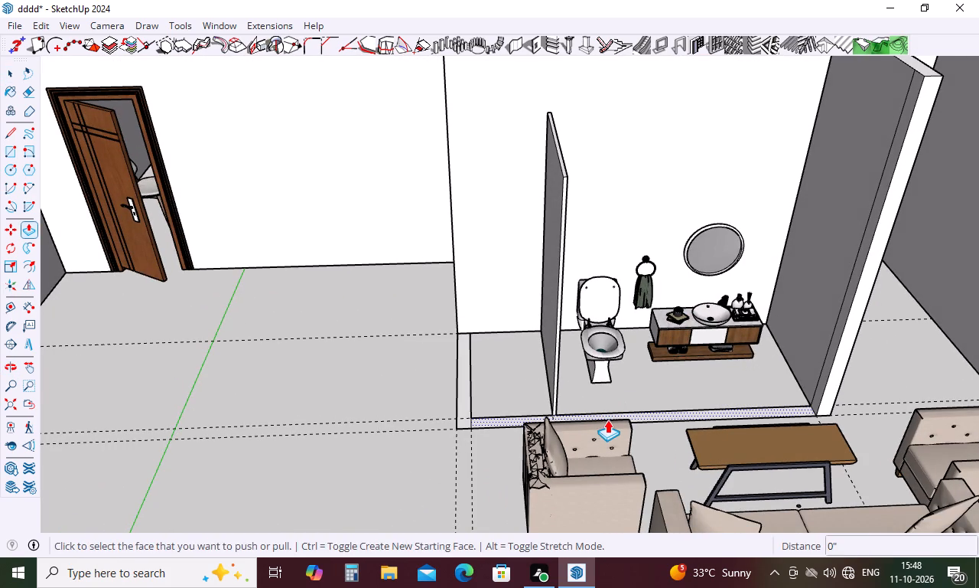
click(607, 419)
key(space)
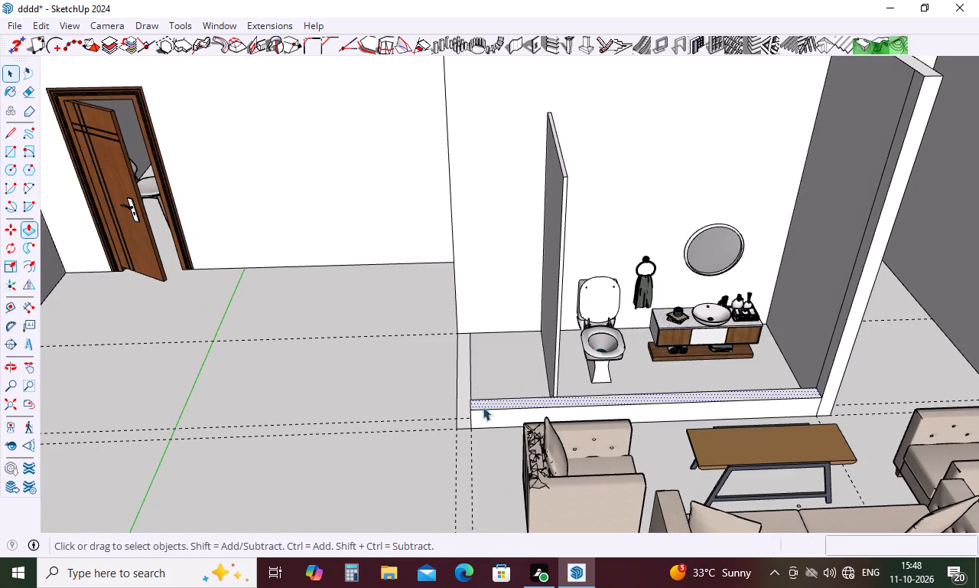
Raise the second enclosure's side strip beyond the partition and its front strip 10' to match the existing walls.
key(p)
click(461, 393)
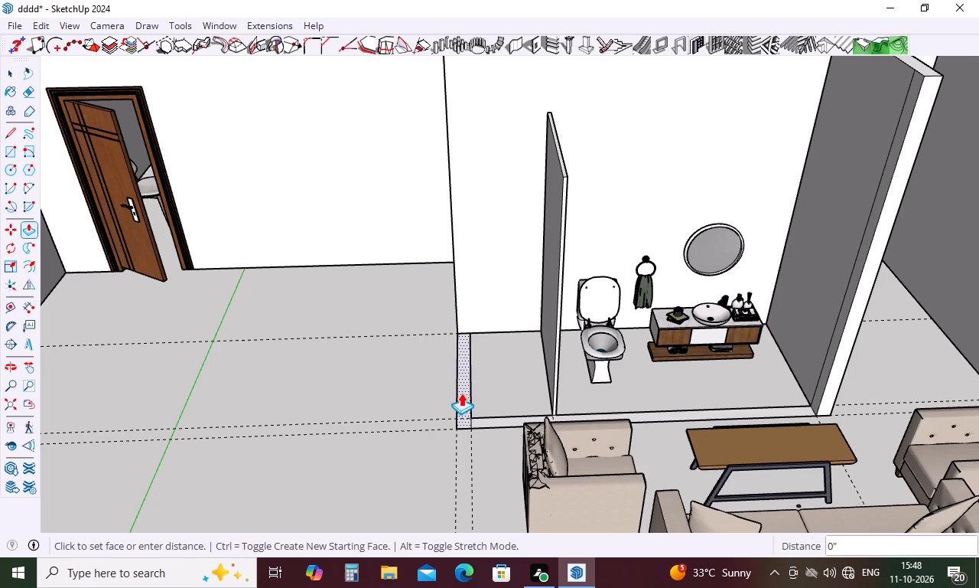
scroll(461, 393, down, 5)
middle_drag(461, 393, 451, 442)
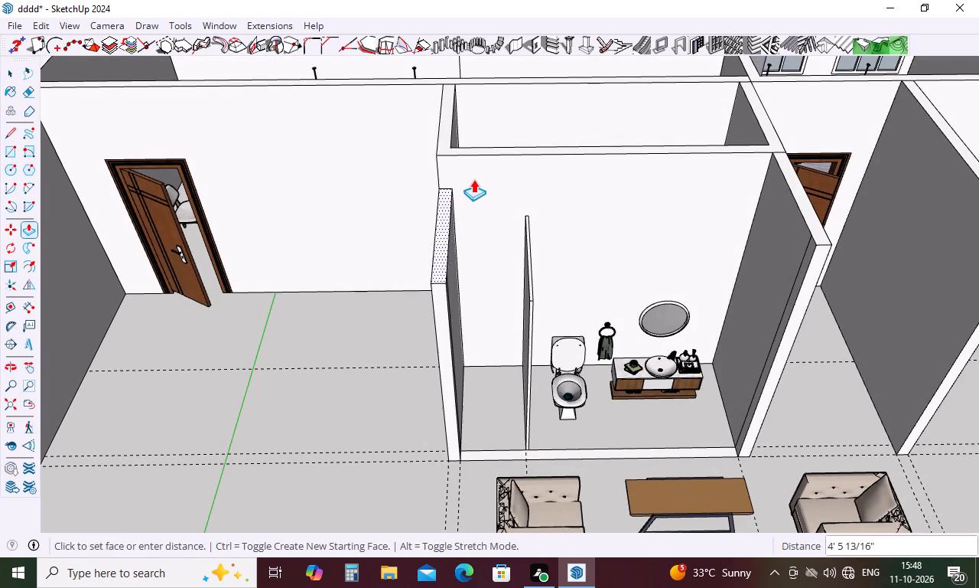
click(483, 147)
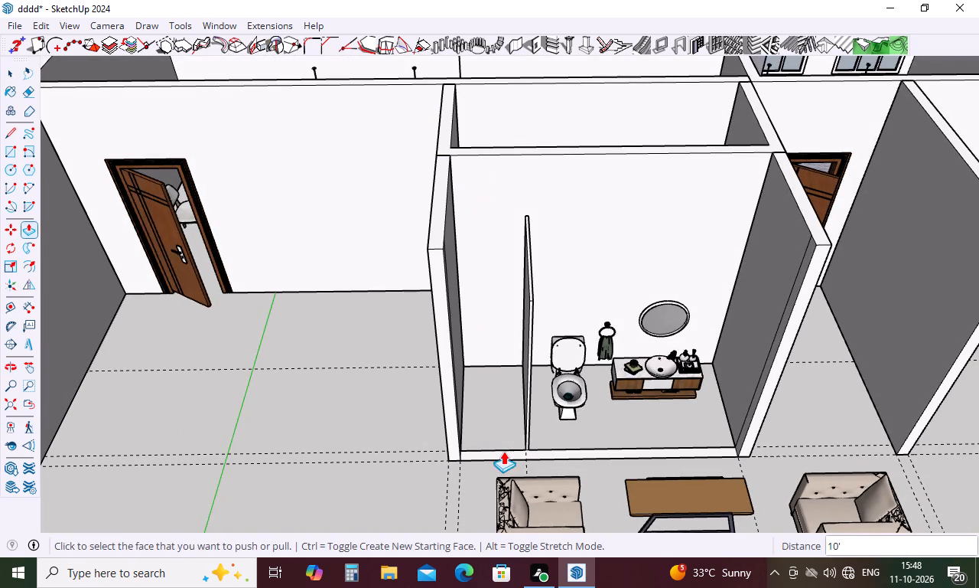
click(503, 452)
click(538, 164)
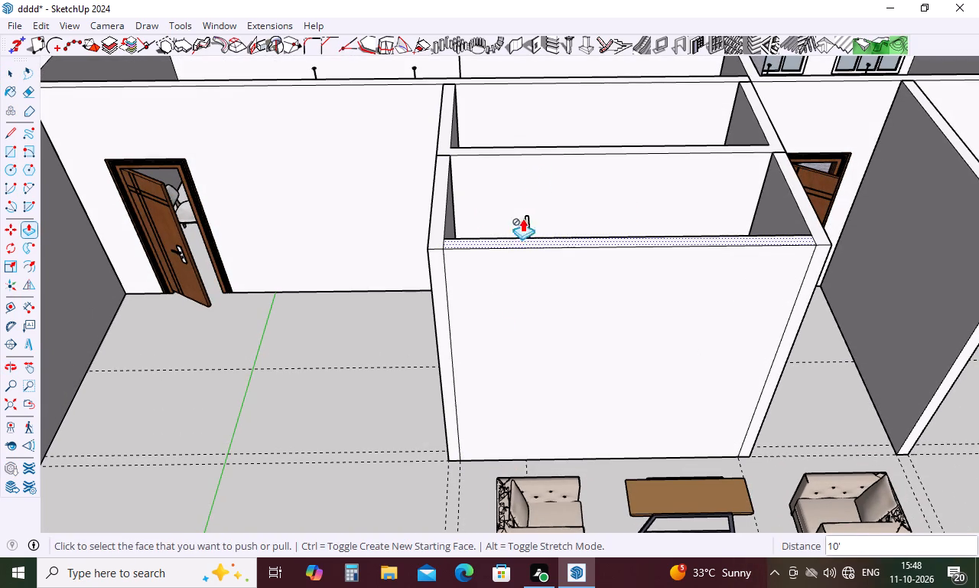
Erase the vertical seam on the front wall's outer face at the corner nearest the partition.
key(r)
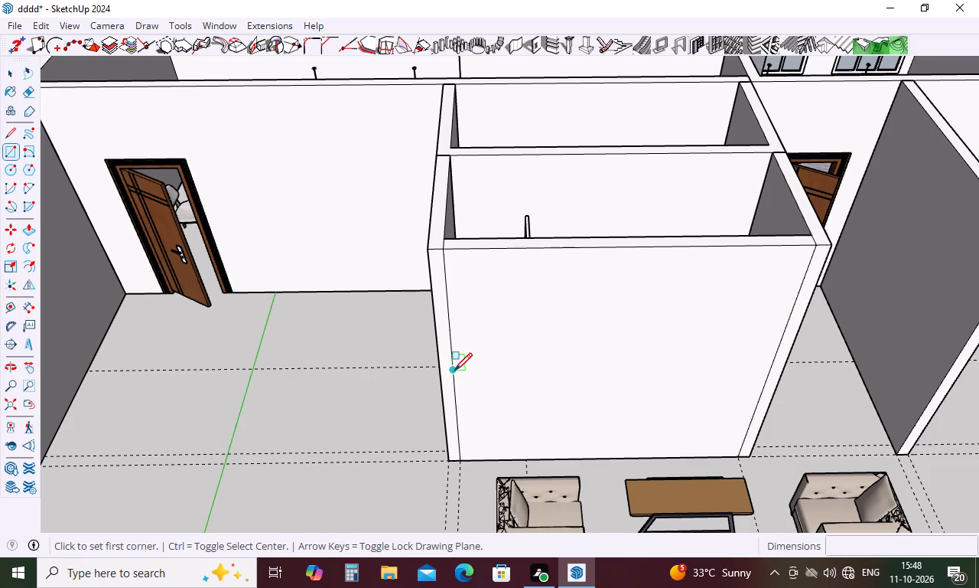
key(Escape)
key(e)
click(455, 350)
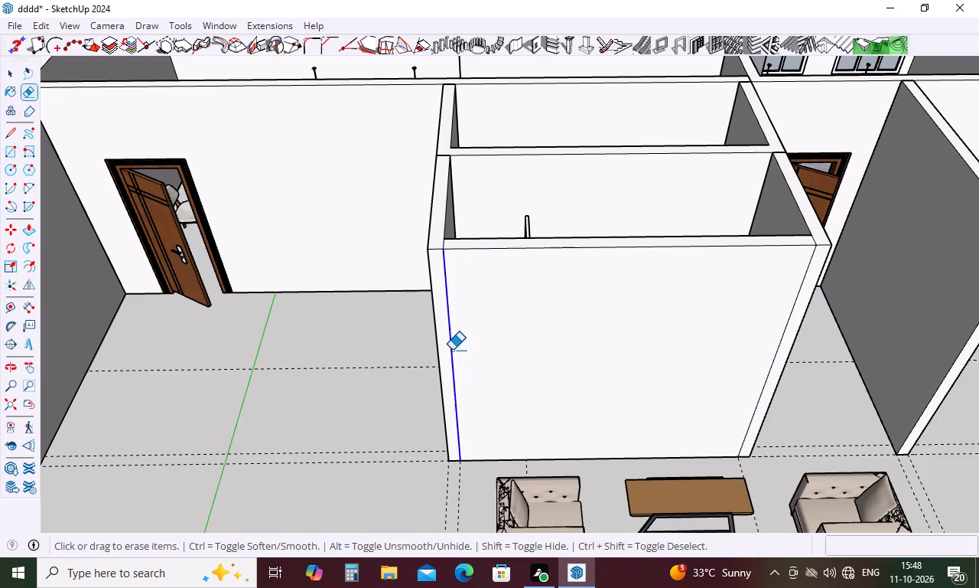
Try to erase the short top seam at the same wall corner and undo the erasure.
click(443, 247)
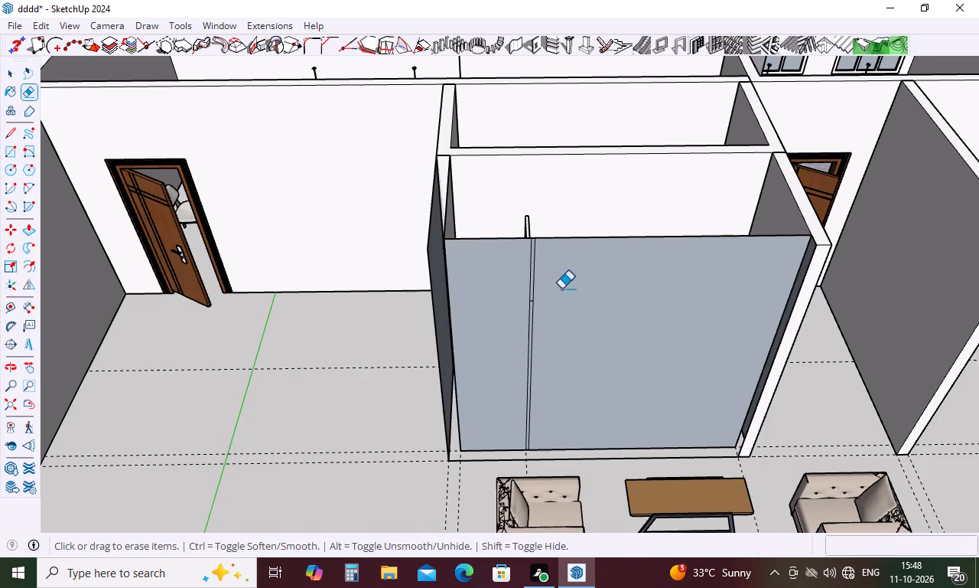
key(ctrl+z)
Erase the remaining seams at both front corners of the second enclosure, on the wall tops and outer face.
middle_drag(577, 315, 564, 392)
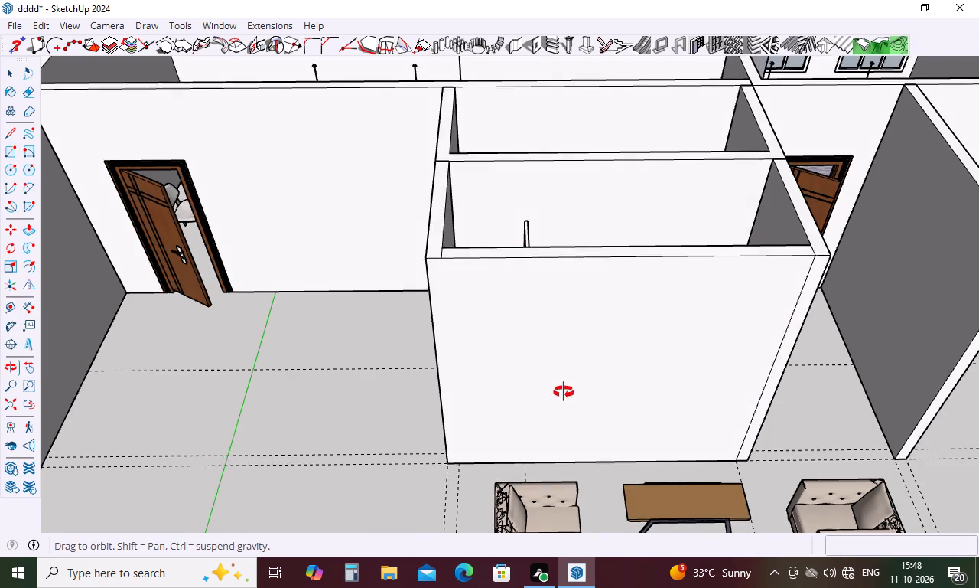
middle_drag(564, 392, 561, 404)
scroll(445, 377, up, 4)
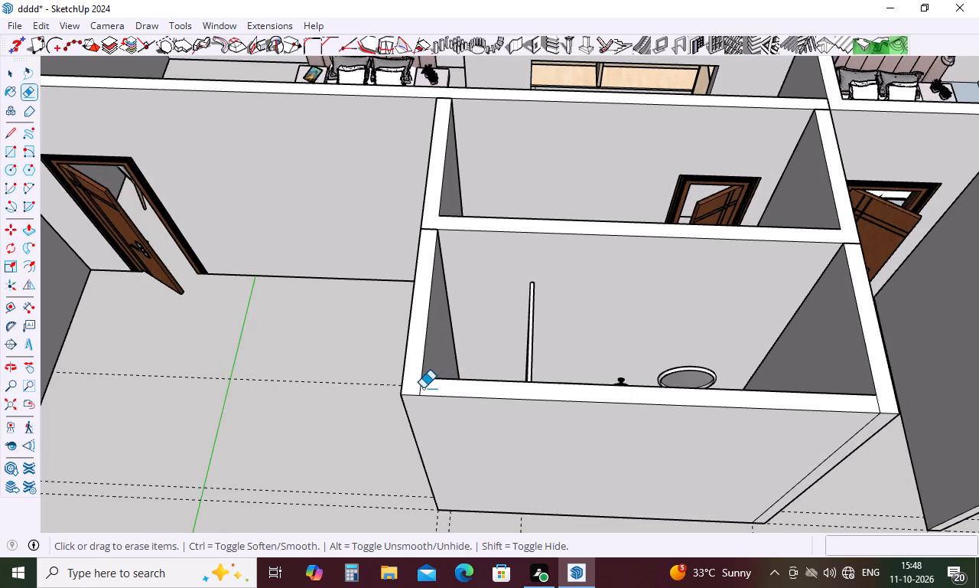
click(423, 388)
click(858, 441)
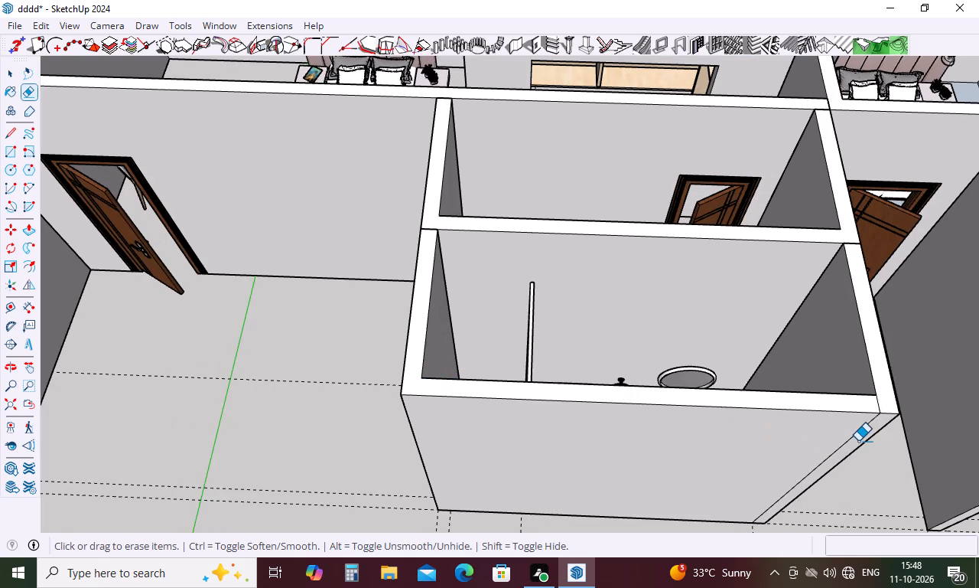
click(883, 405)
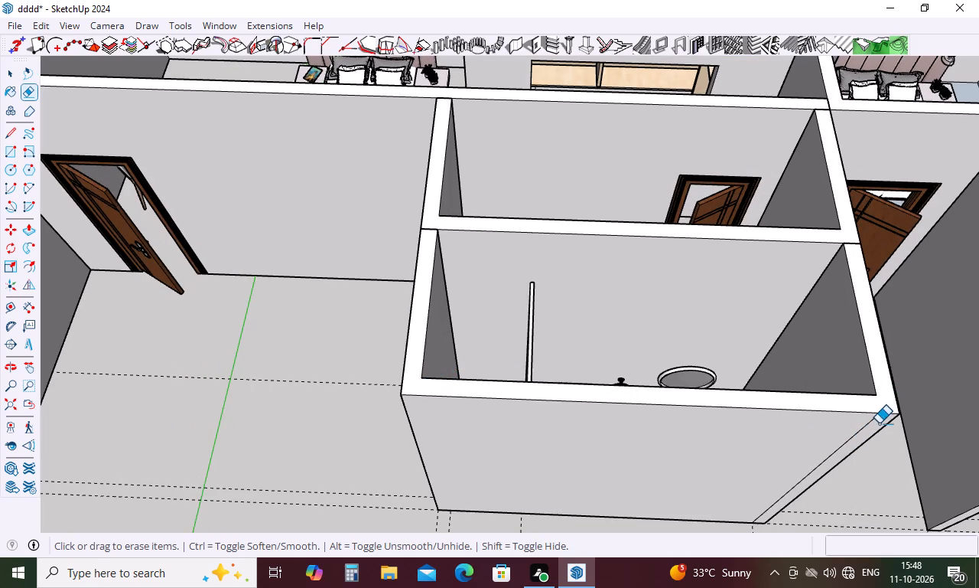
drag(879, 423, 869, 426)
scroll(644, 298, down, 9)
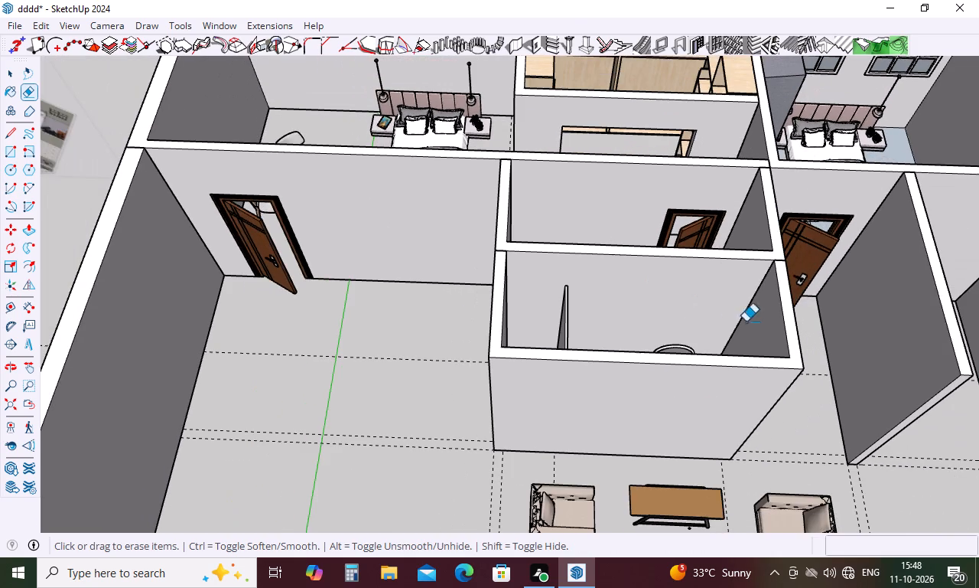
Group all the connected walls of the second enclosure together with the thin partition.
middle_drag(768, 291, 643, 223)
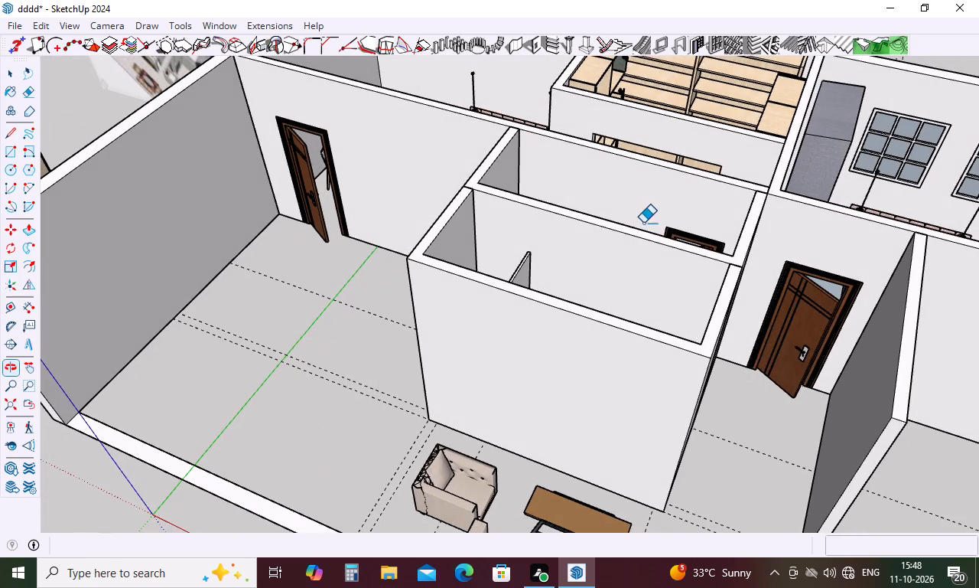
key(space)
triple_click(613, 361)
double_click(613, 361)
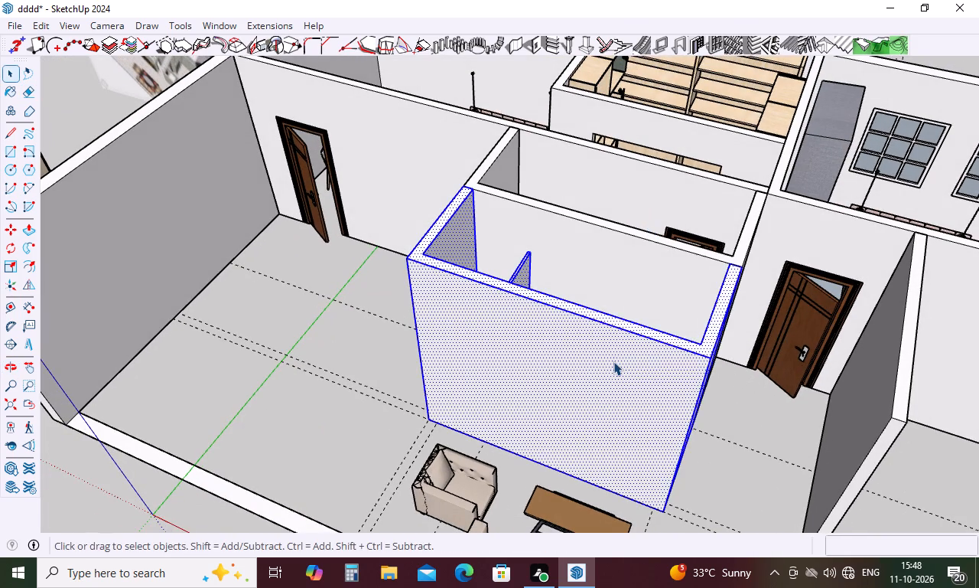
right_click(613, 362)
click(686, 144)
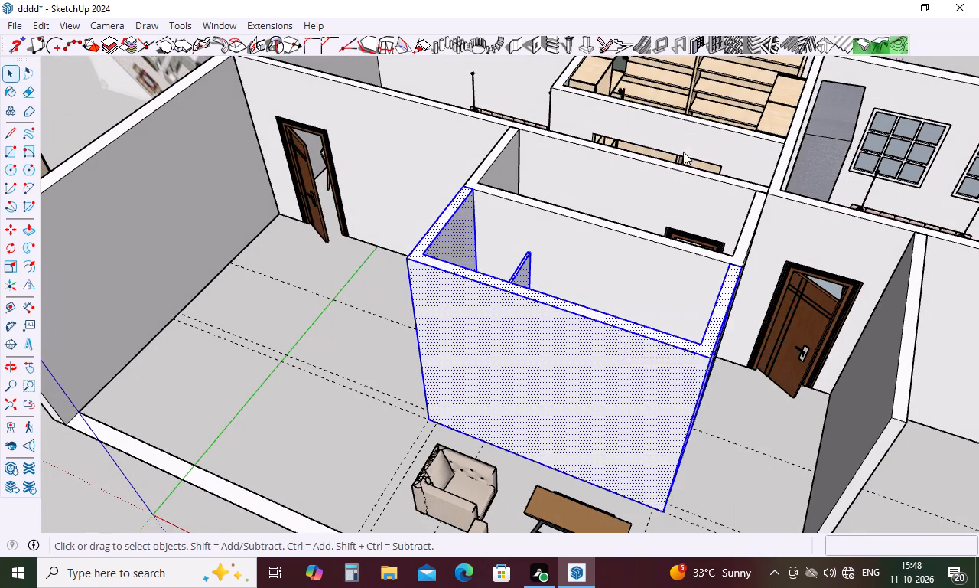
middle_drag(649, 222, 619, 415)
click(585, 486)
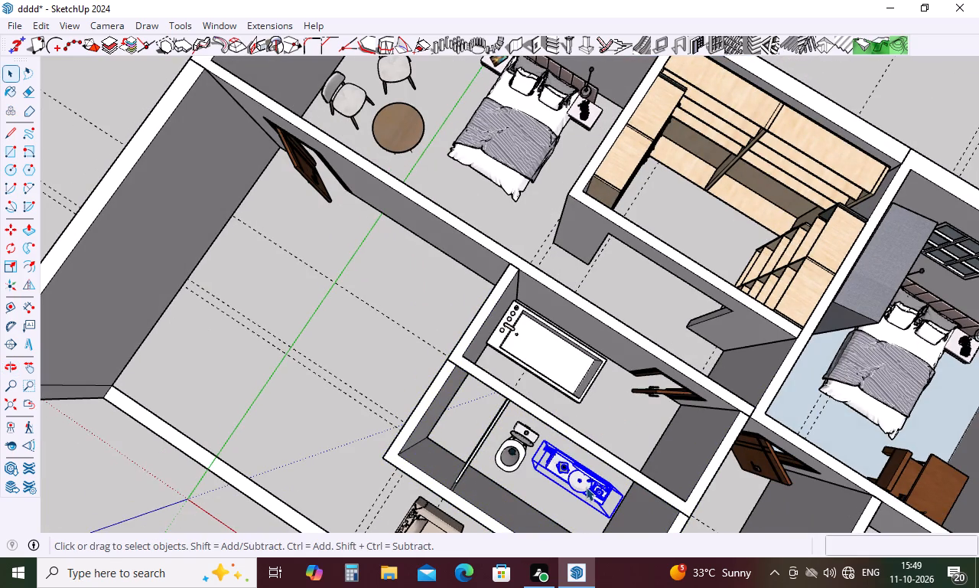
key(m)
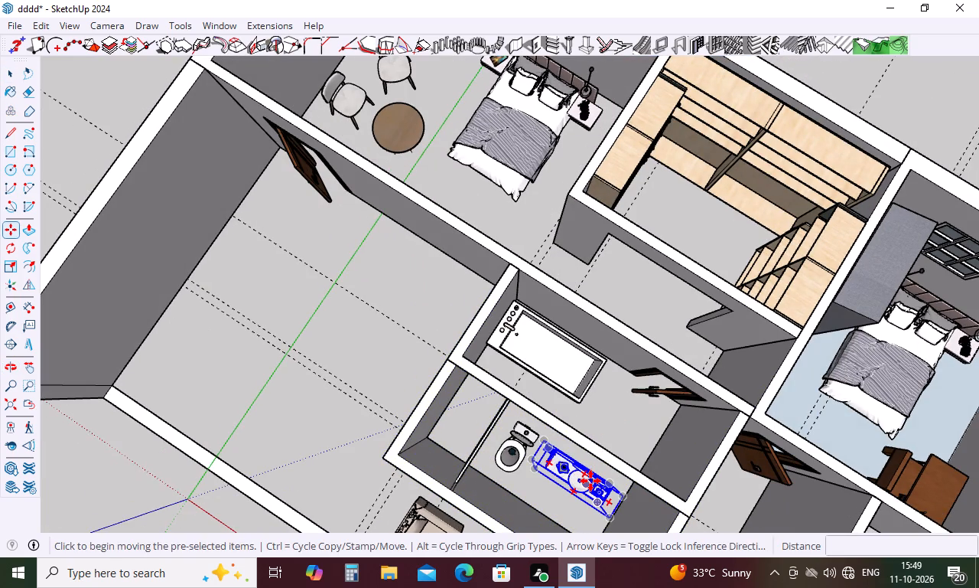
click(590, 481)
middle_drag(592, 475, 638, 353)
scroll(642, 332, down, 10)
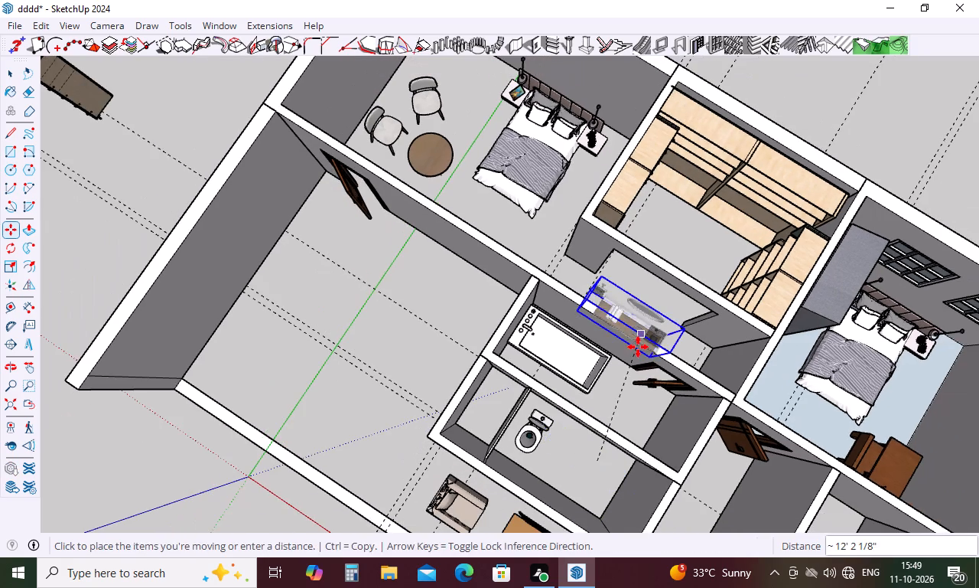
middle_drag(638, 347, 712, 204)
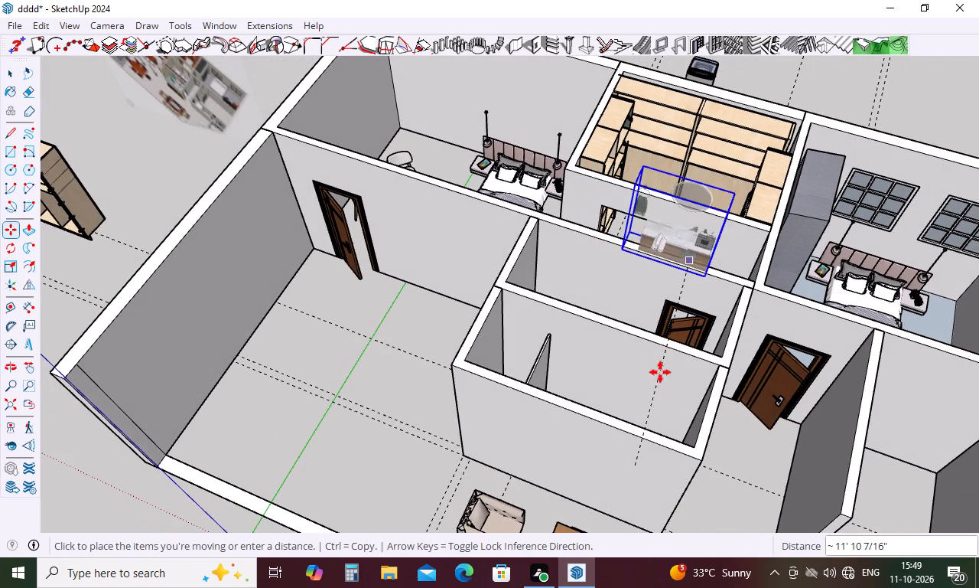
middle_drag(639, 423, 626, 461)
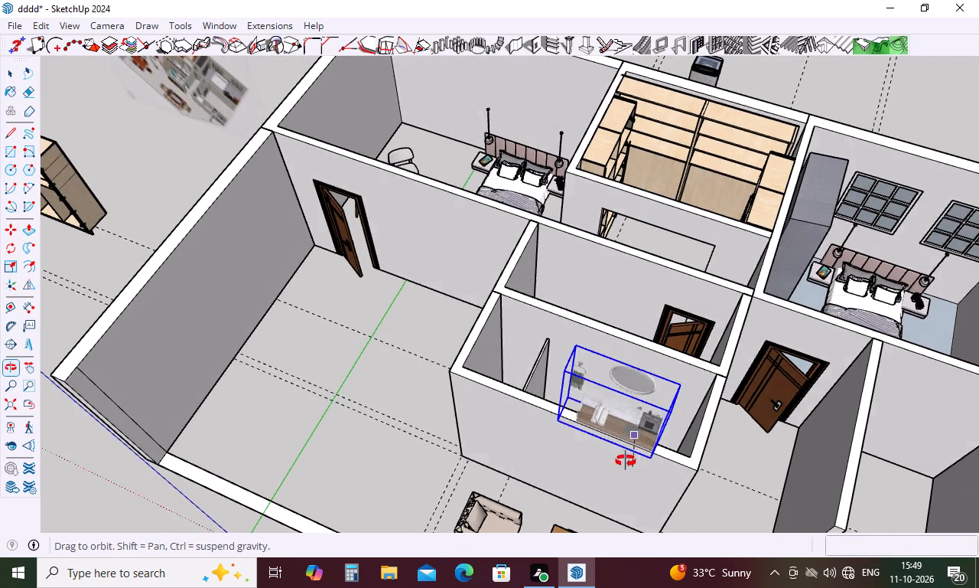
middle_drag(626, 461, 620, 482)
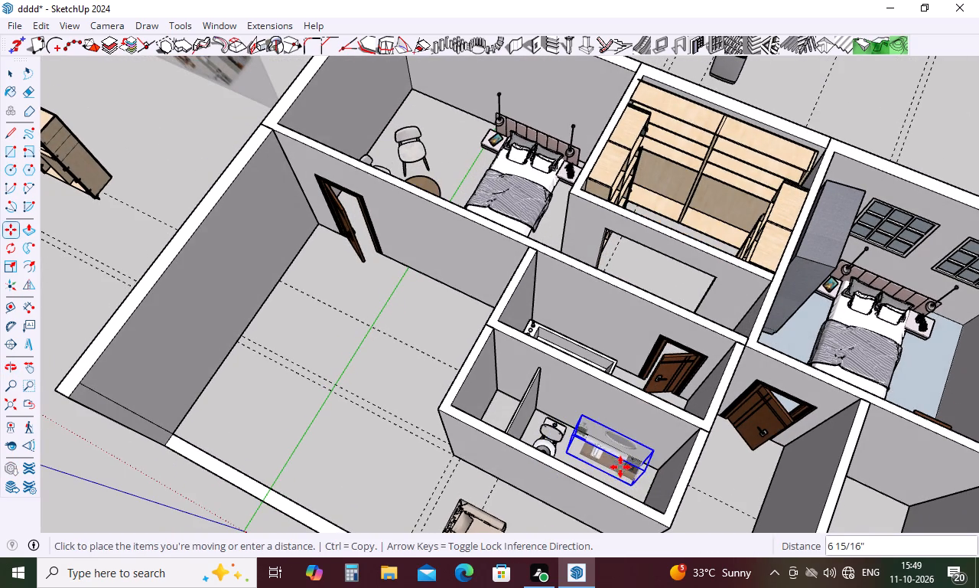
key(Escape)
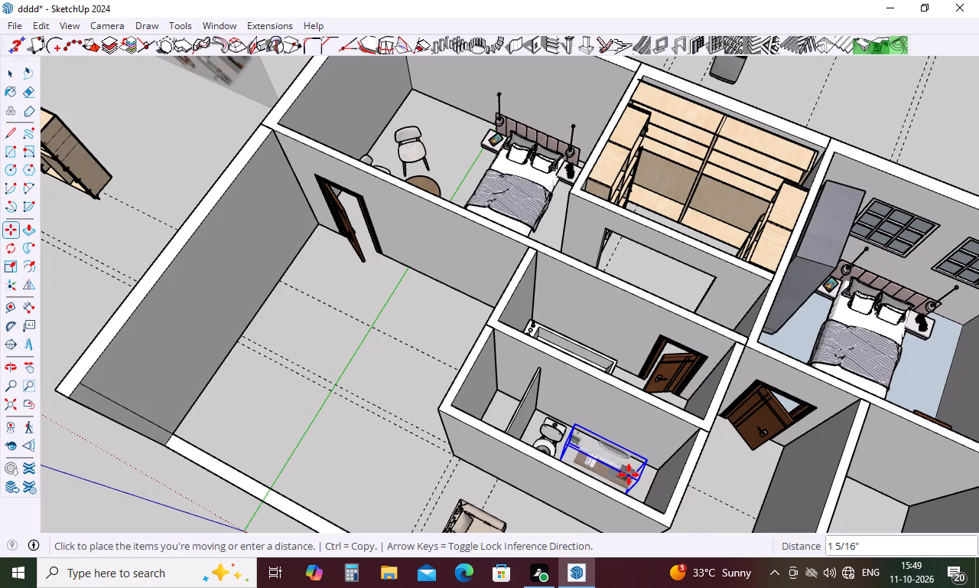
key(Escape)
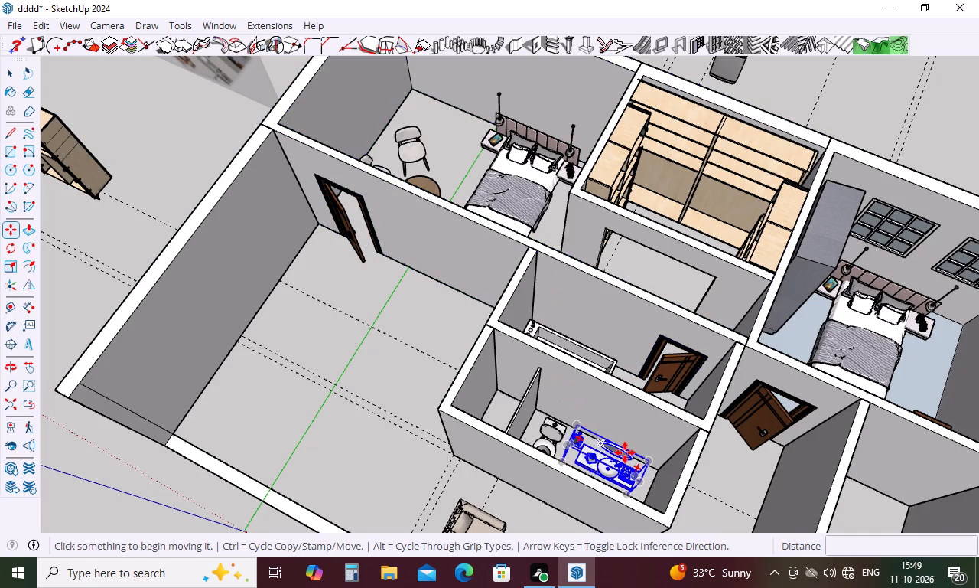
Scale up the washbasin and mirror unit in the second bathroom by about 1.78 along red and 1.55 along blue.
key(s)
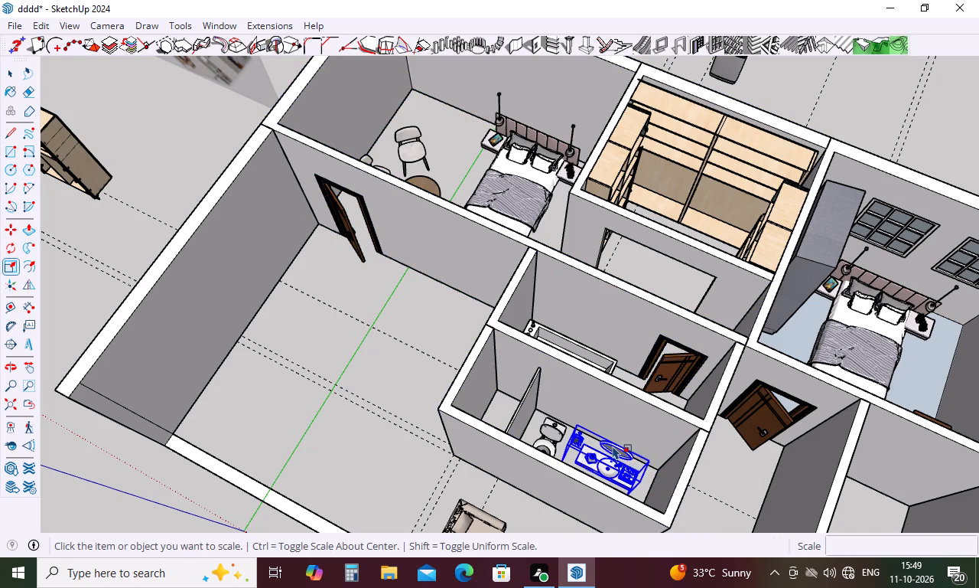
click(613, 446)
click(613, 441)
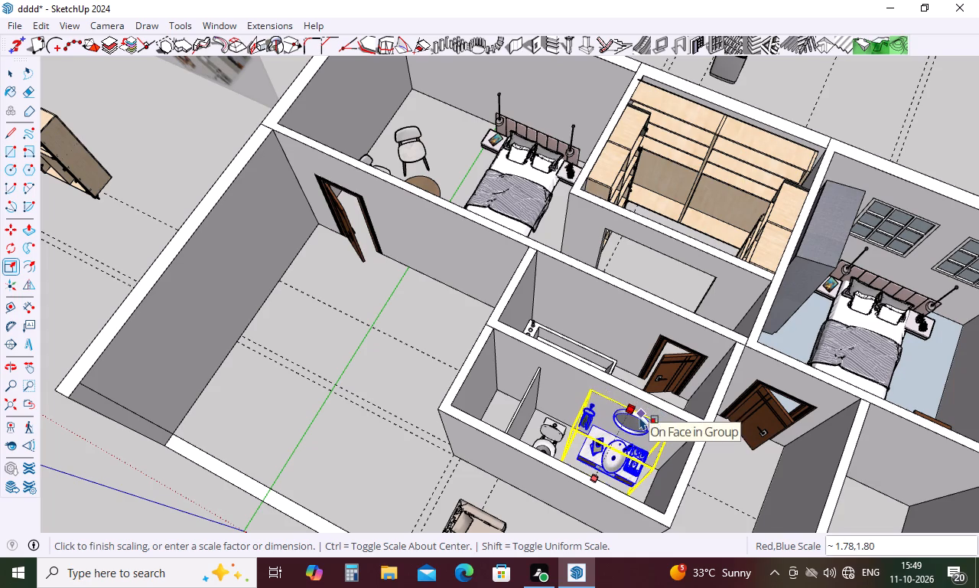
click(638, 420)
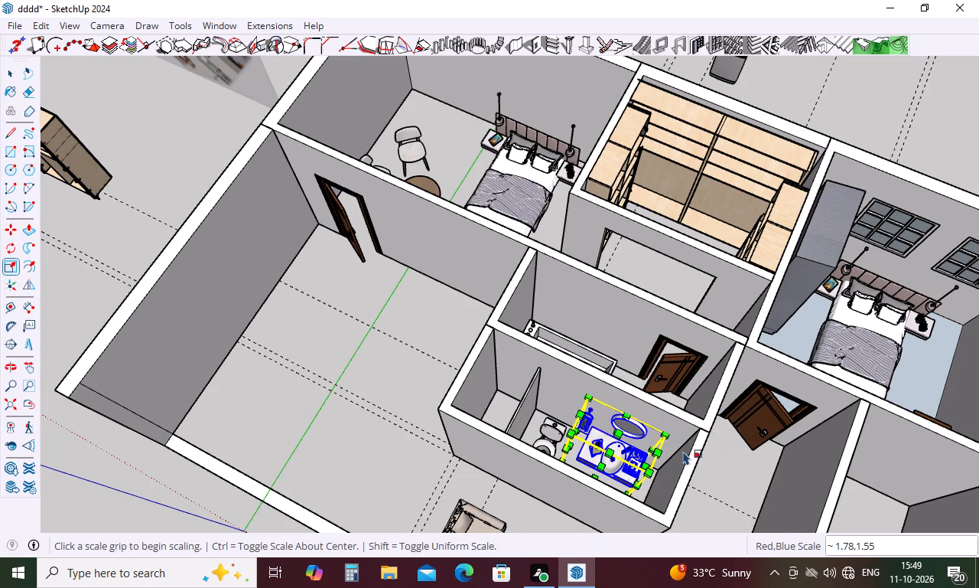
key(space)
click(730, 485)
Add a 2.5' wide MajDoor door in the second bathroom's short end wall, starting near its front corner.
middle_drag(723, 468, 708, 443)
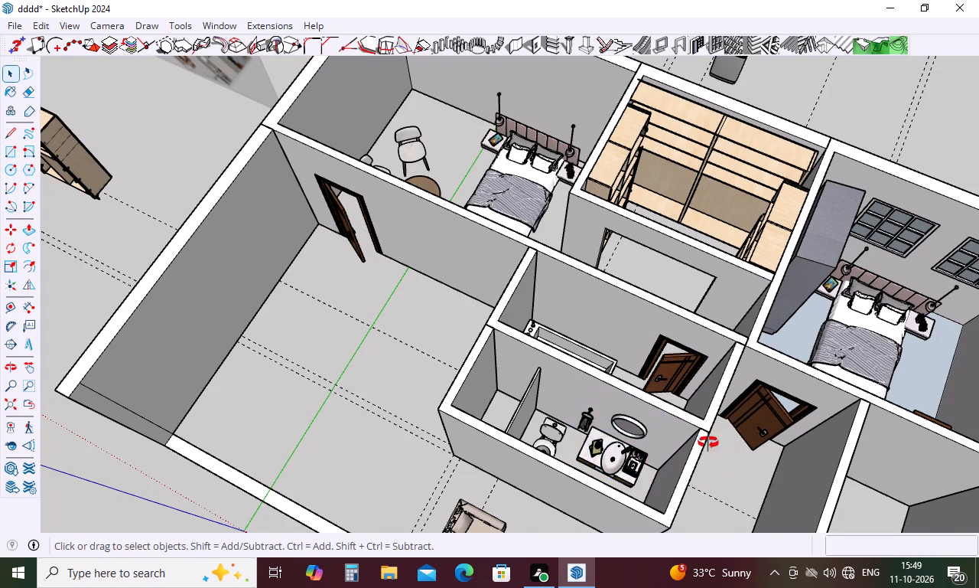
middle_drag(708, 443, 558, 365)
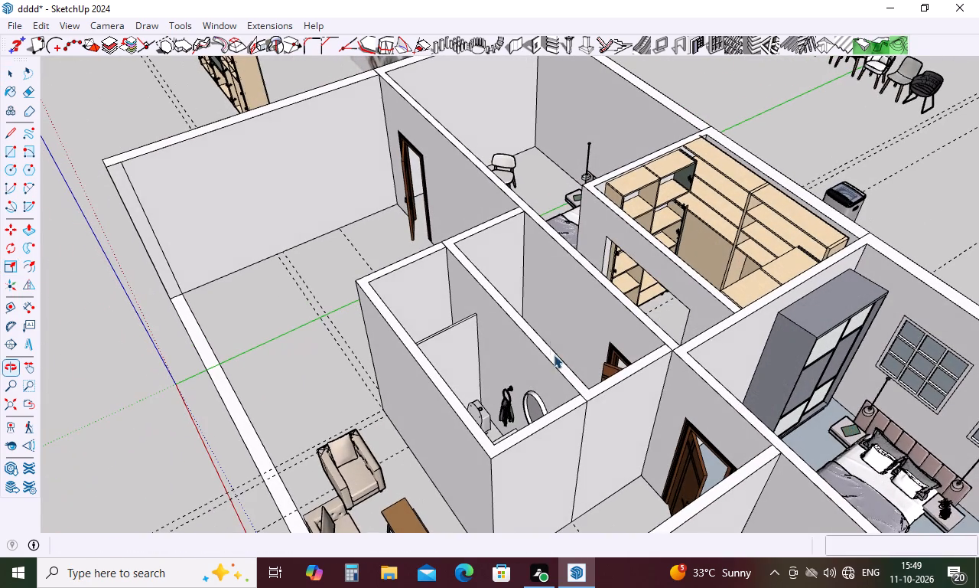
click(282, 28)
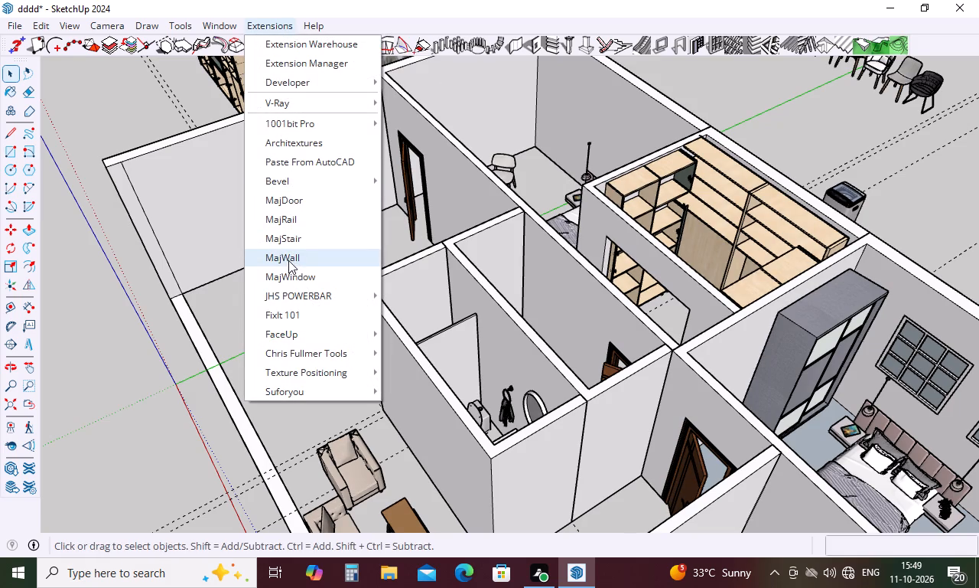
click(288, 201)
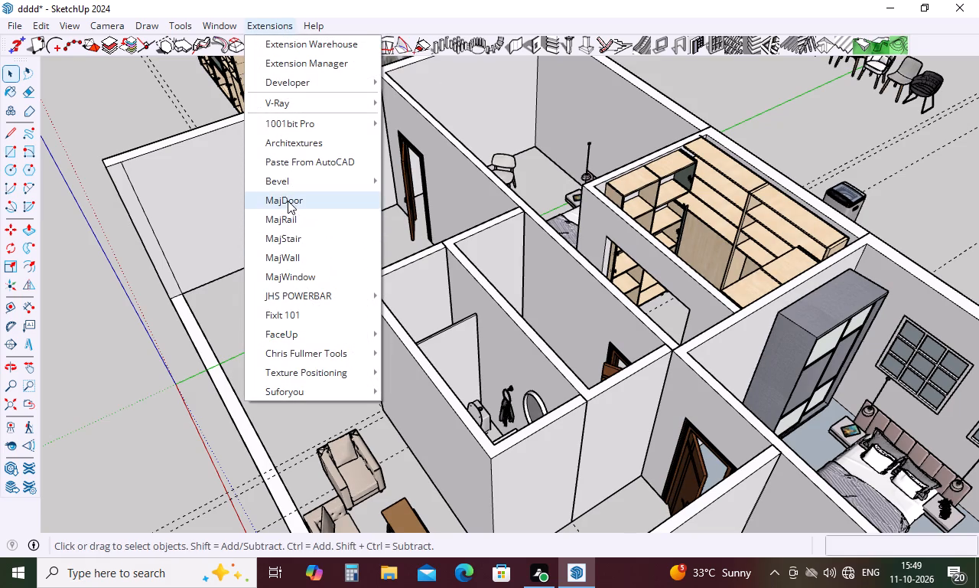
click(322, 397)
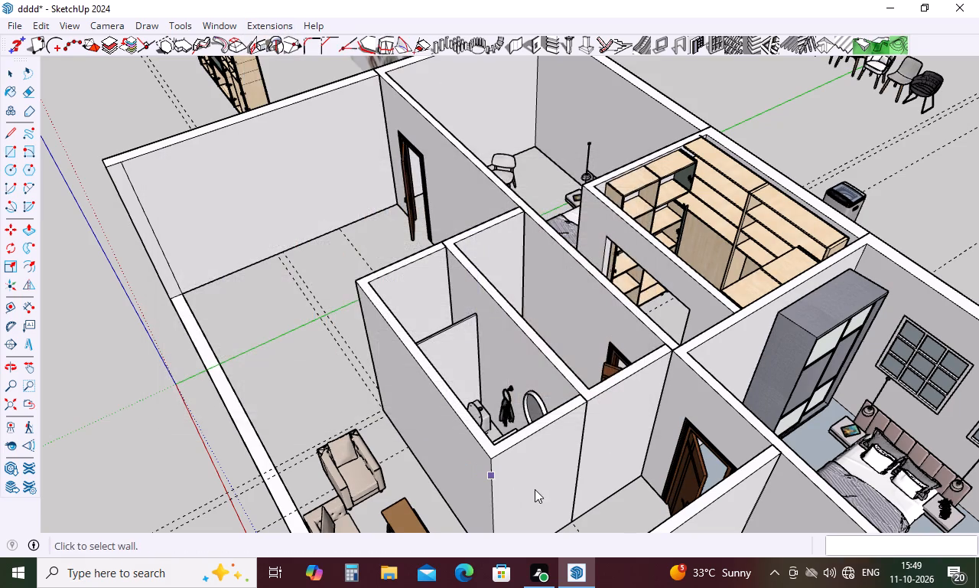
click(535, 487)
scroll(498, 311, down, 8)
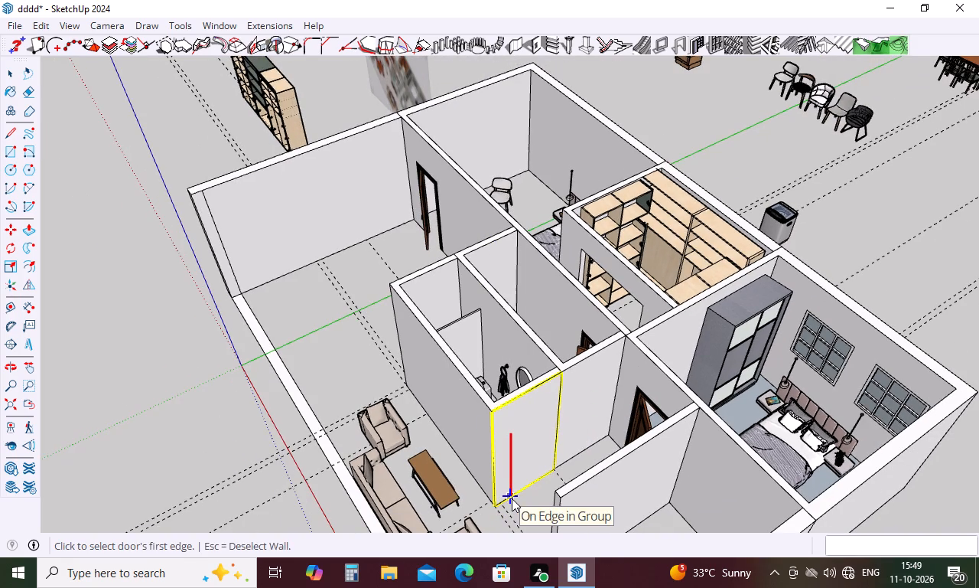
click(512, 498)
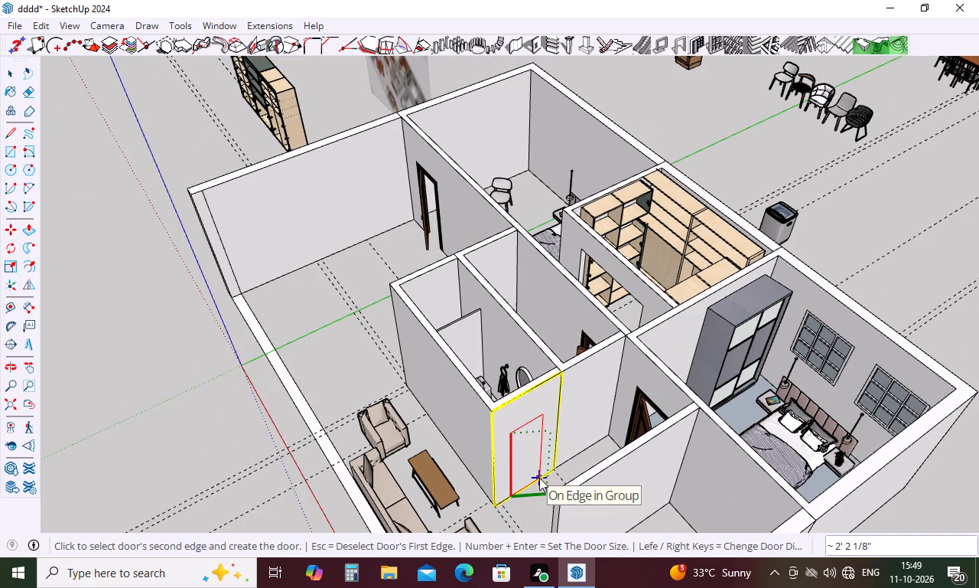
key(2)
text(.5')
key(Return)
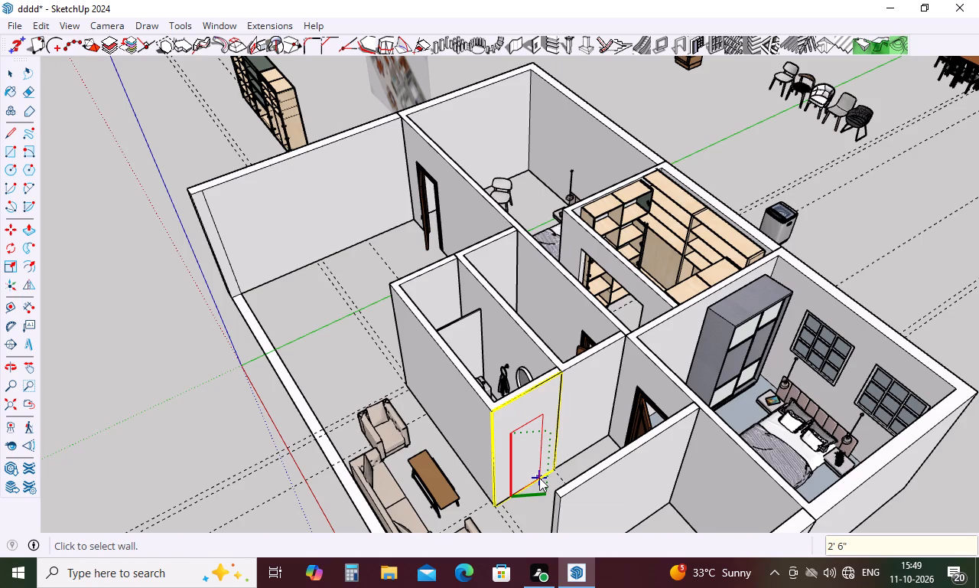
Extend the front end of the outer side wall nearest the shelving unit forward by about 4' 4".
scroll(550, 472, down, 4)
middle_drag(572, 448, 670, 435)
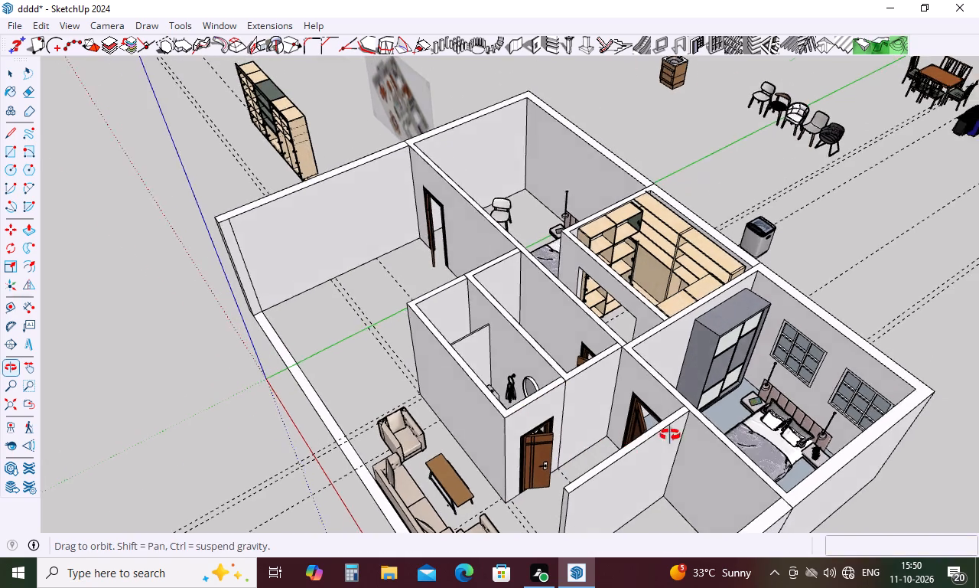
middle_drag(670, 435, 681, 419)
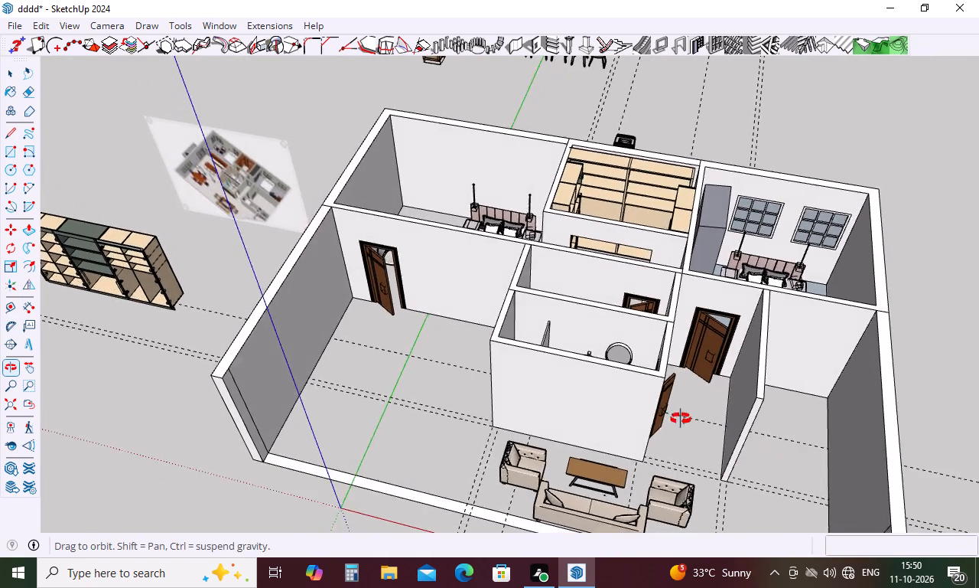
middle_drag(681, 419, 697, 492)
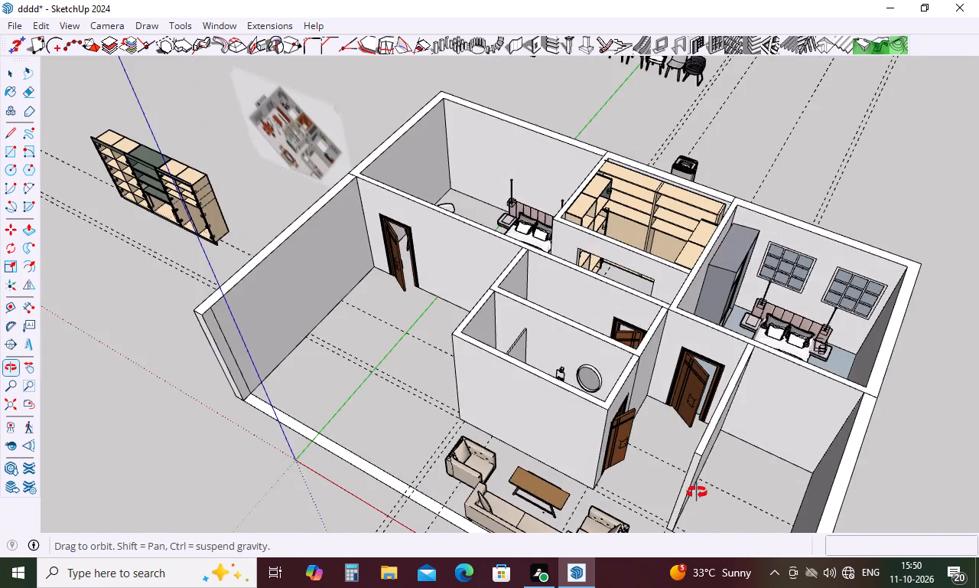
middle_drag(697, 492, 848, 452)
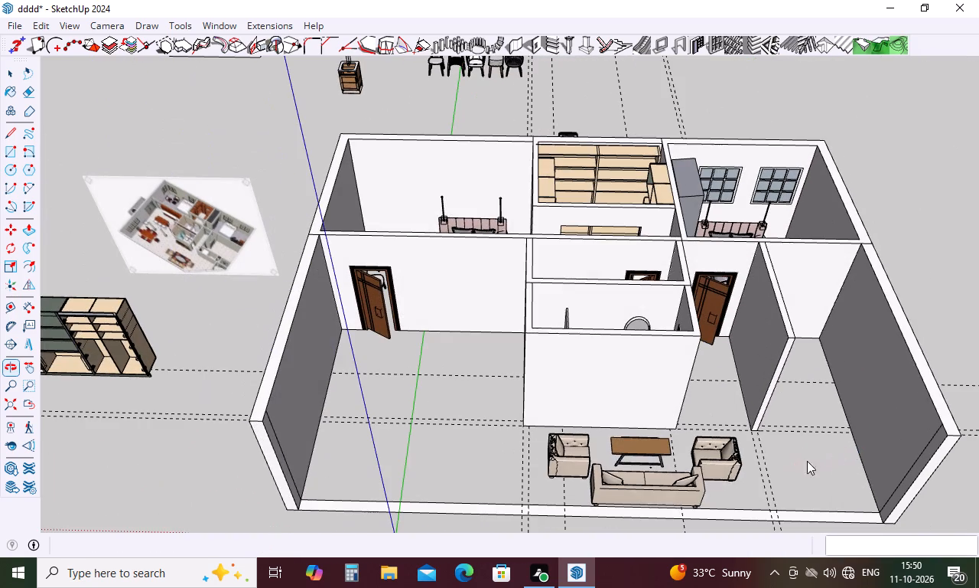
scroll(633, 427, down, 8)
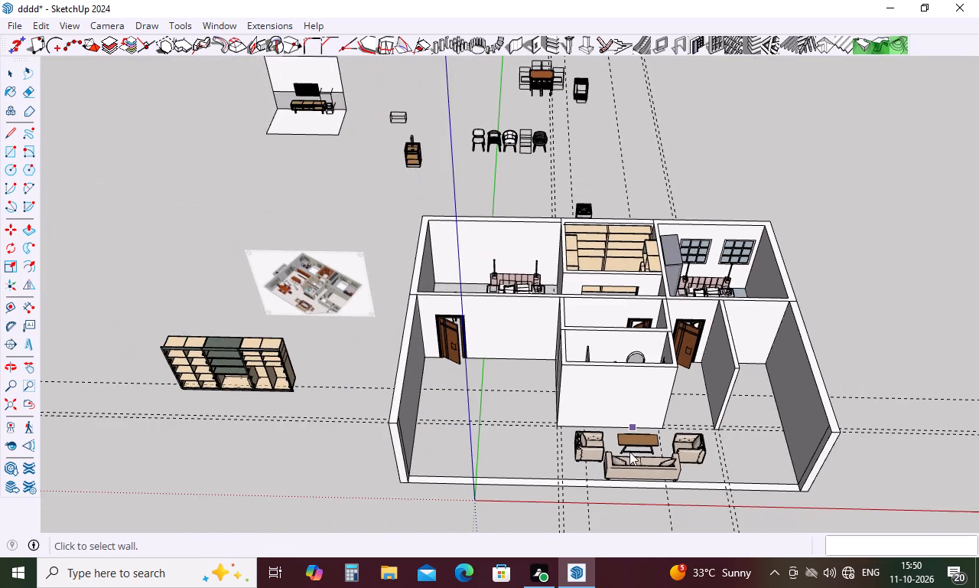
key(p)
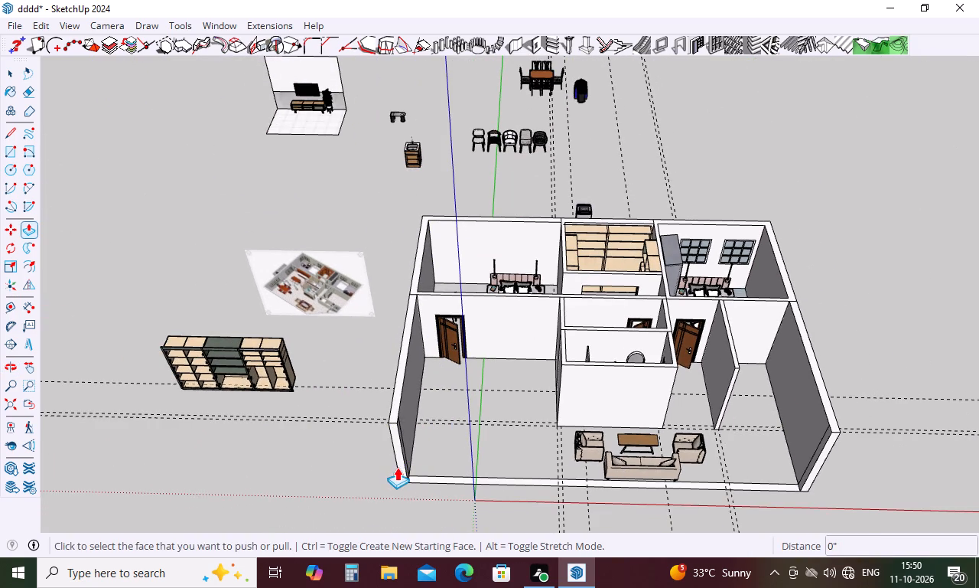
click(398, 467)
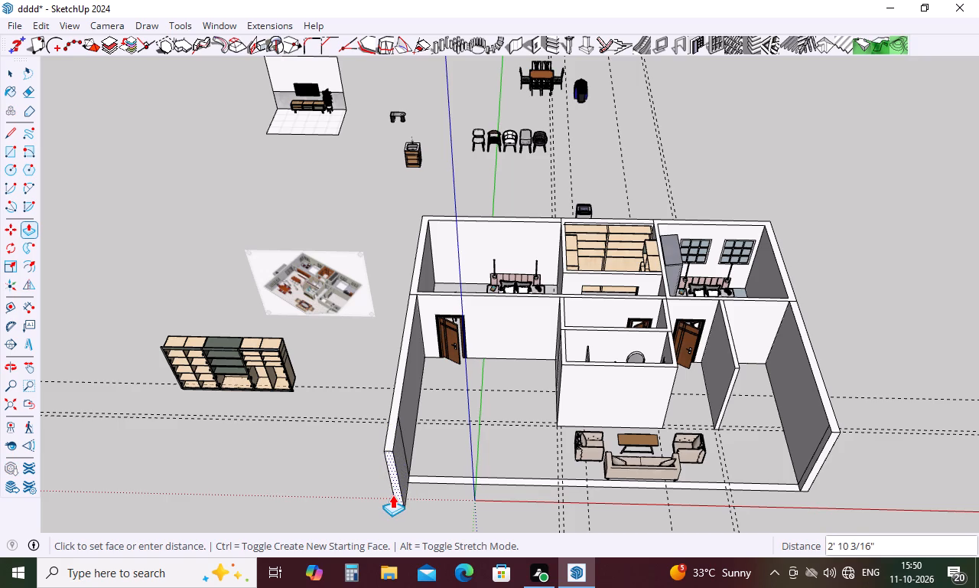
click(392, 509)
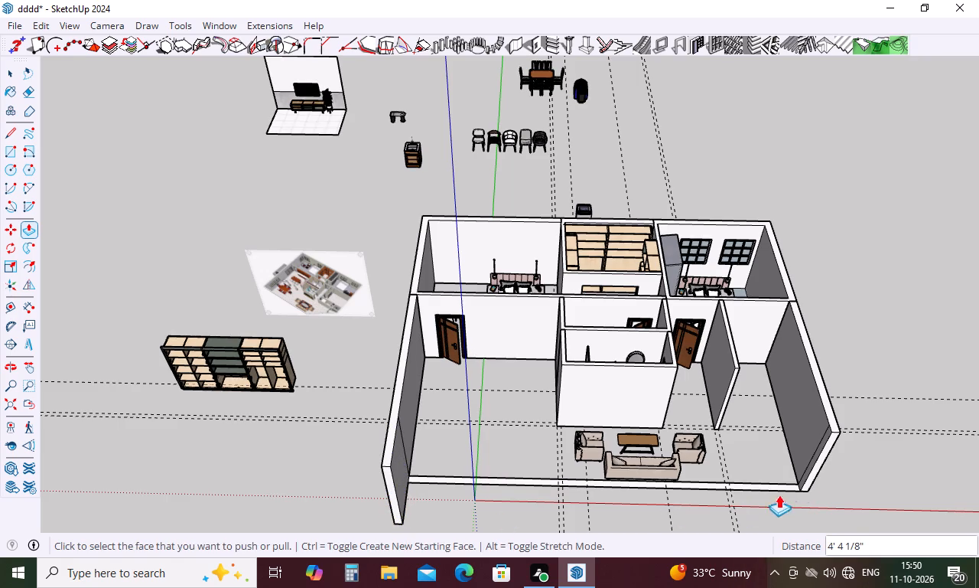
Extend the front end of the opposite outer side wall forward by about 3'.
click(802, 484)
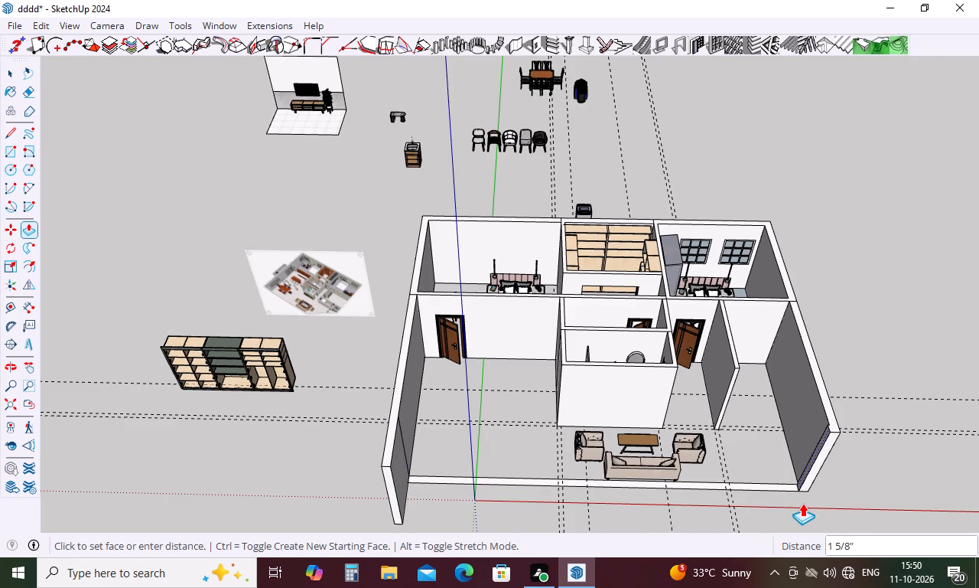
key(Escape)
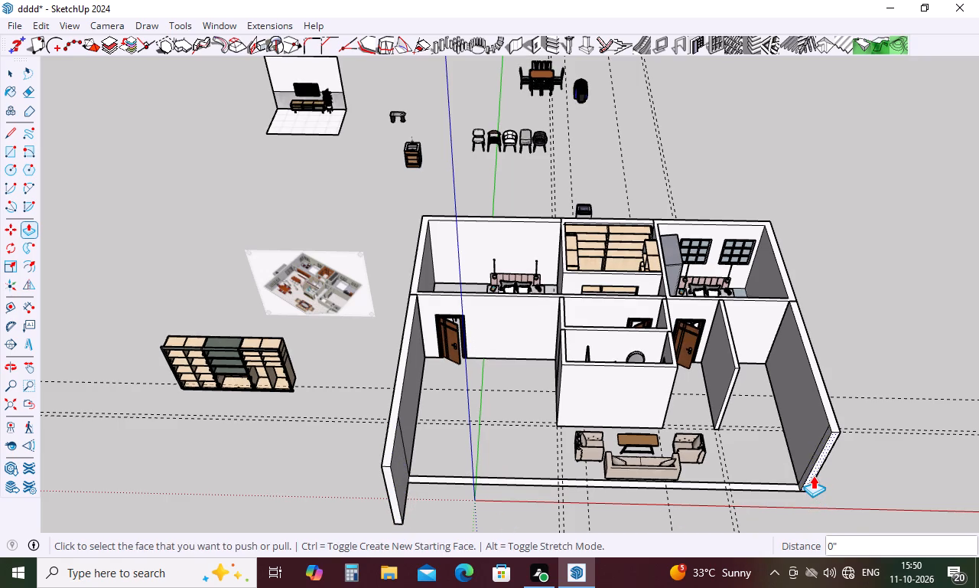
double_click(813, 475)
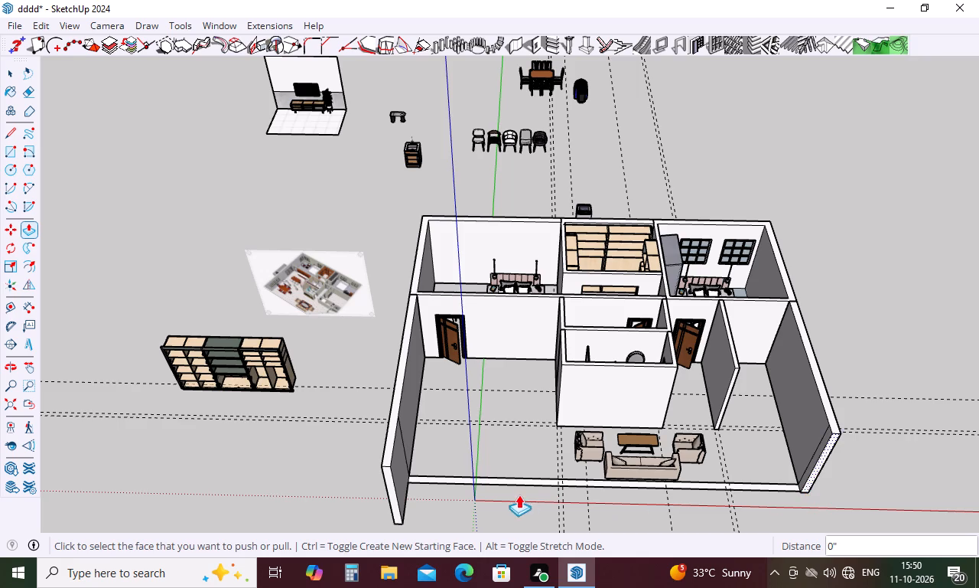
click(809, 478)
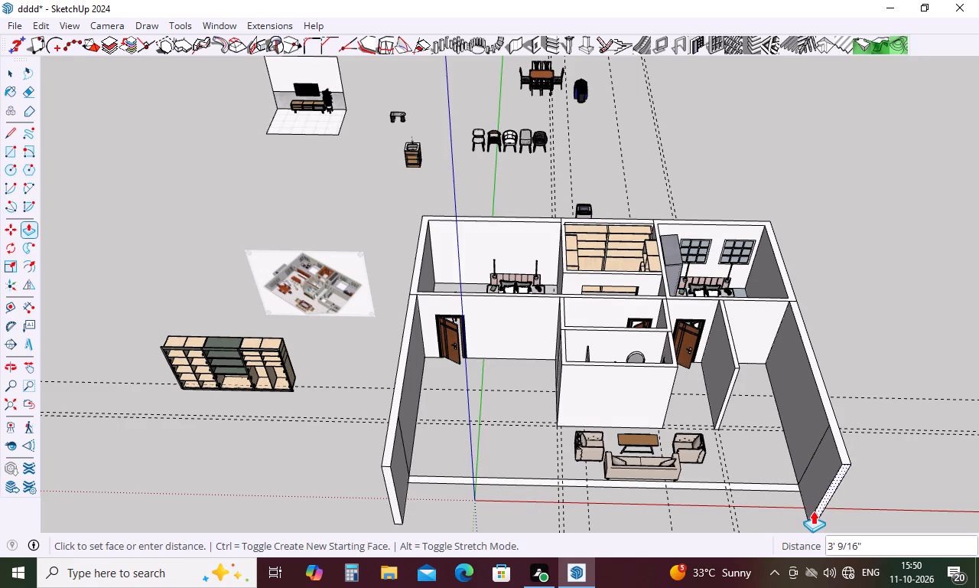
click(813, 511)
key(Escape)
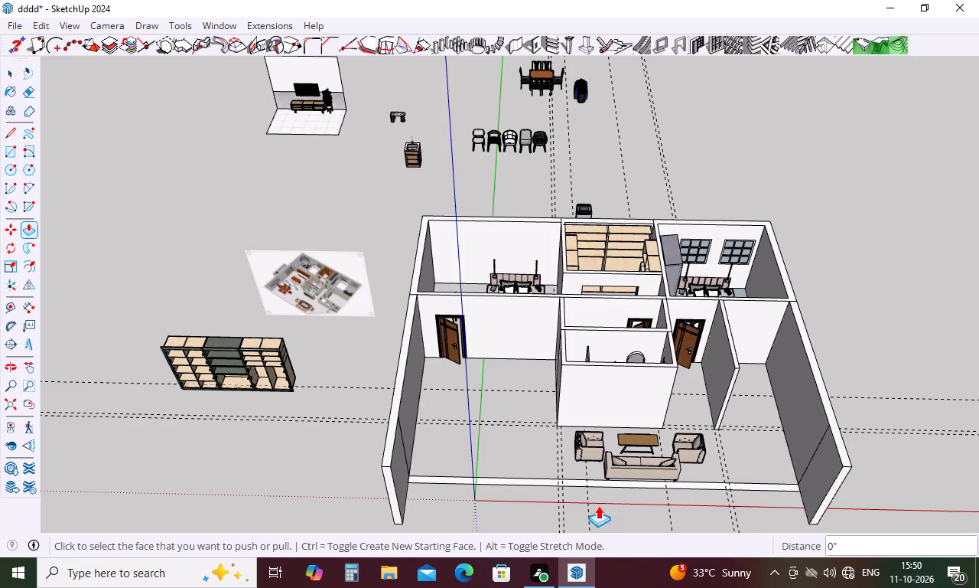
Erase the floor-level strip that joins the two outer side walls along the house's open front.
key(e)
click(519, 475)
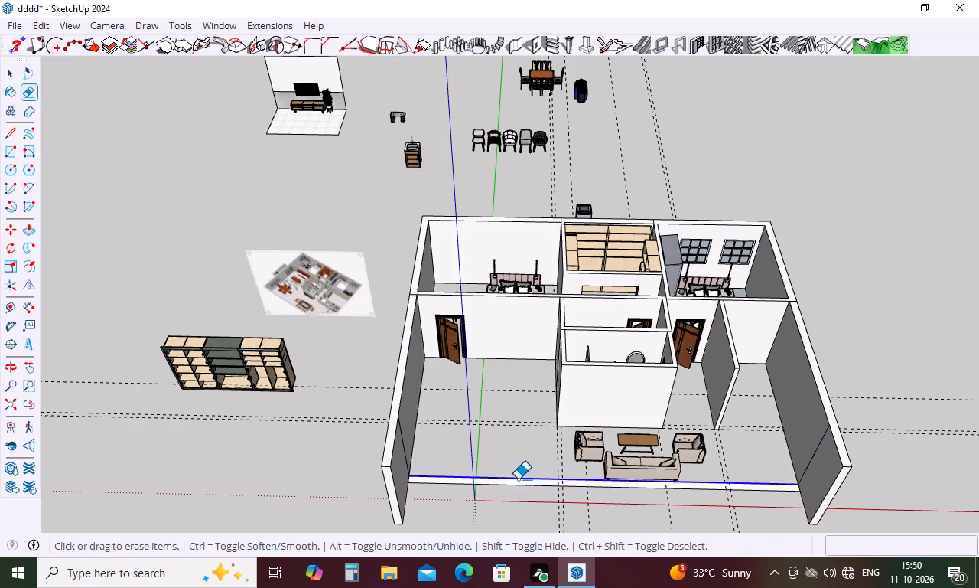
click(518, 479)
drag(517, 484, 515, 492)
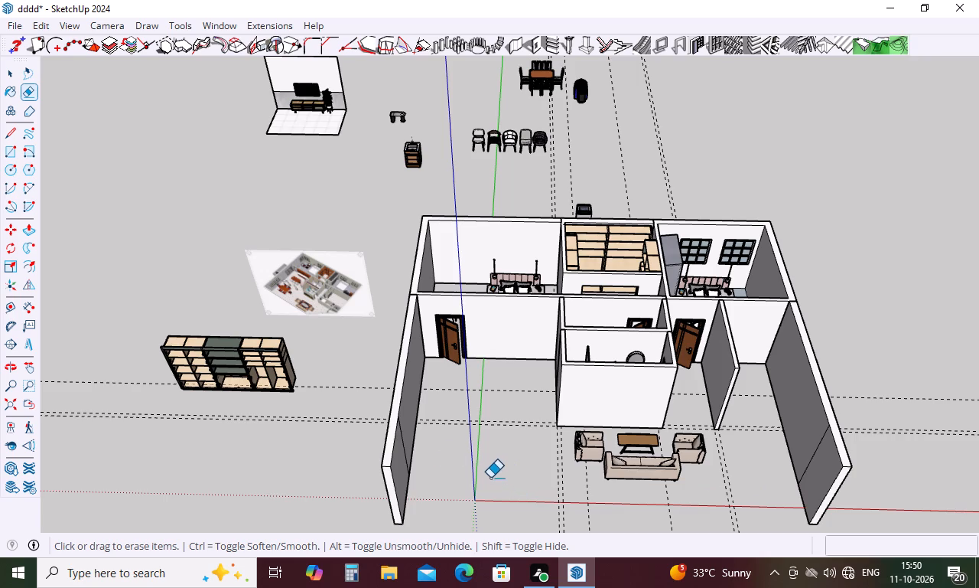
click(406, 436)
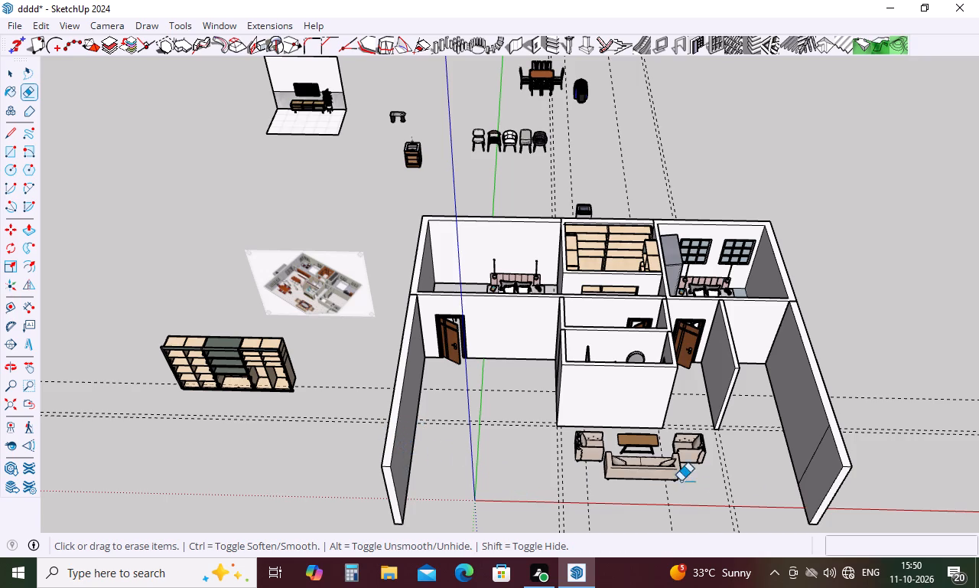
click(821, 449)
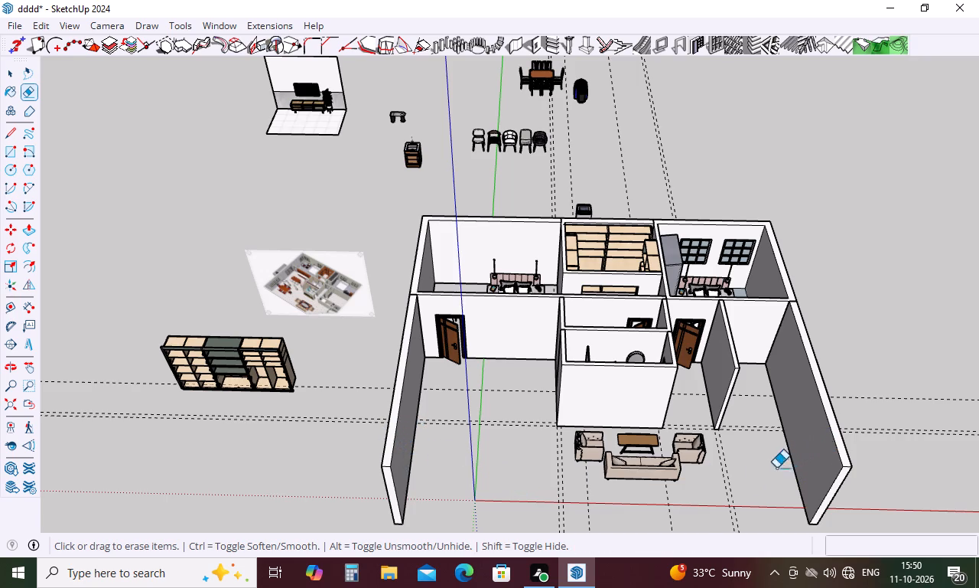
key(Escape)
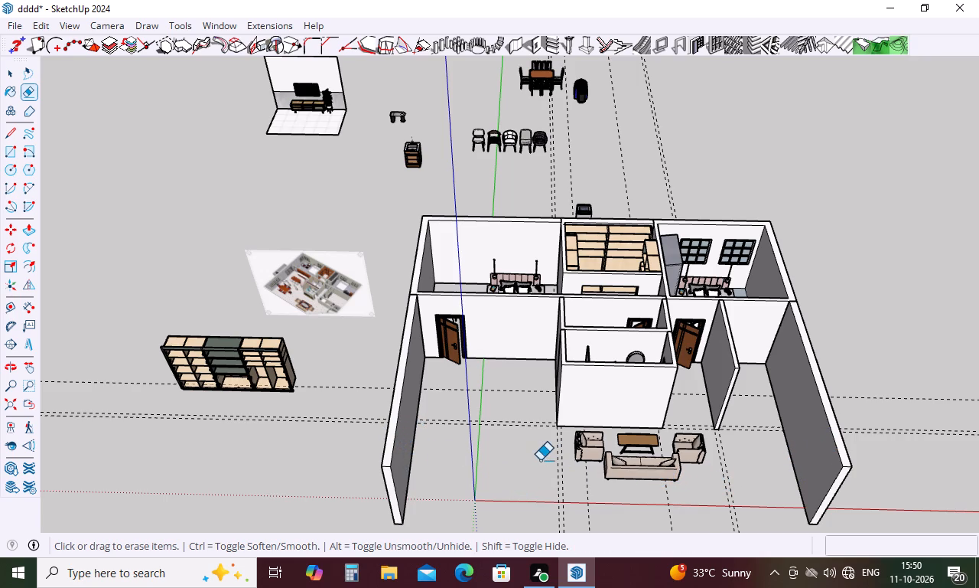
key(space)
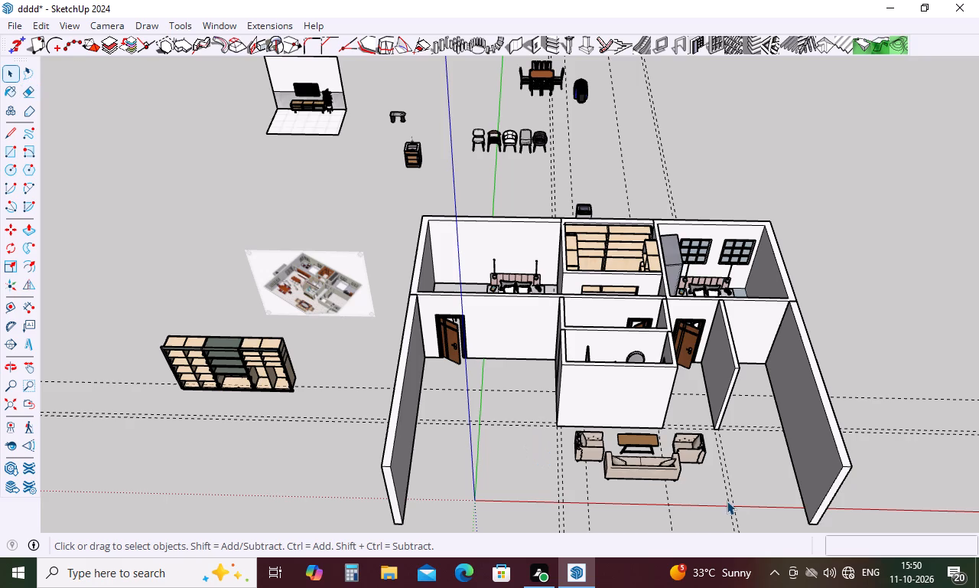
Move the sofa set about 3' 4" forward from the second bathroom's front wall, and about 2' 2" farther forward.
key(m)
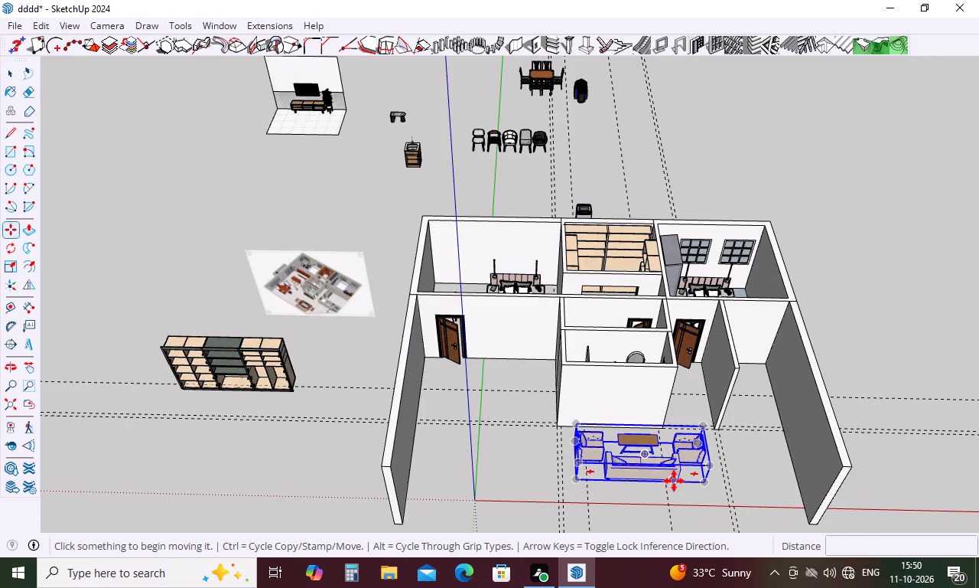
click(674, 481)
click(677, 511)
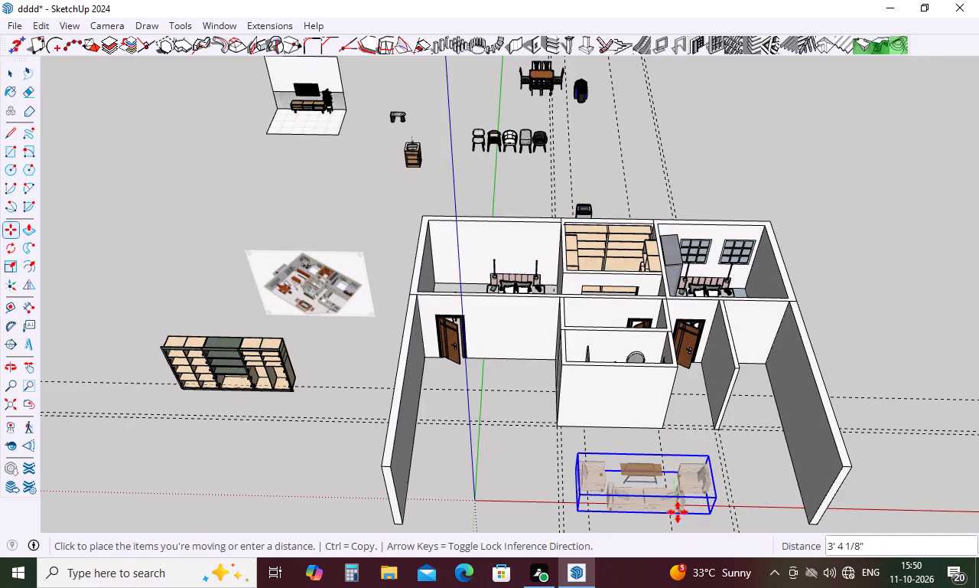
scroll(802, 387, up, 5)
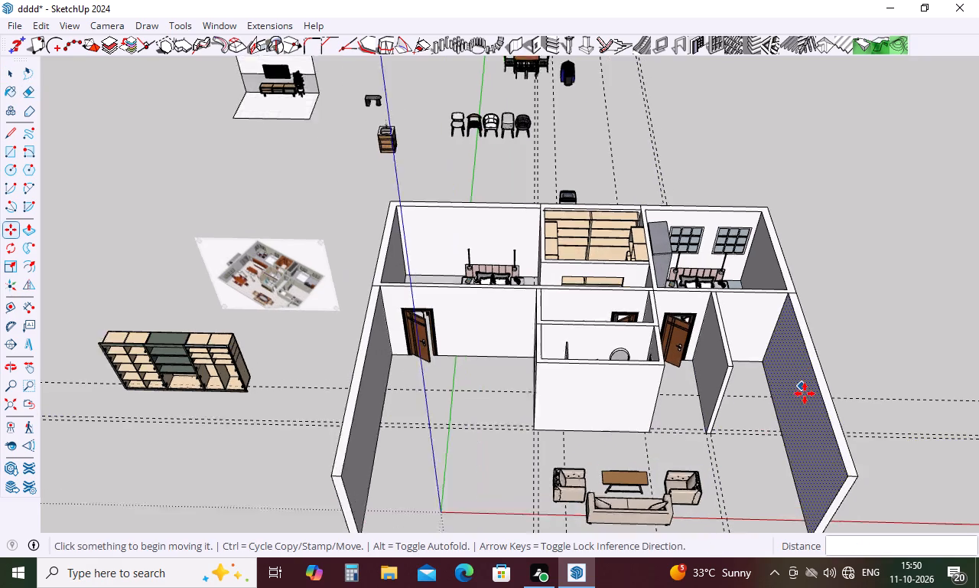
middle_drag(792, 400, 719, 399)
scroll(603, 441, down, 4)
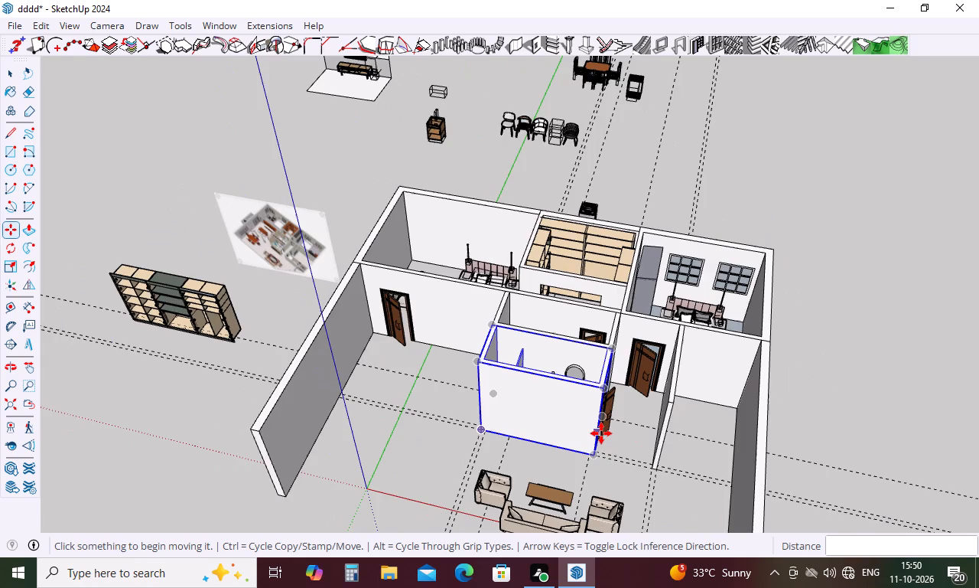
scroll(601, 433, down, 5)
click(584, 508)
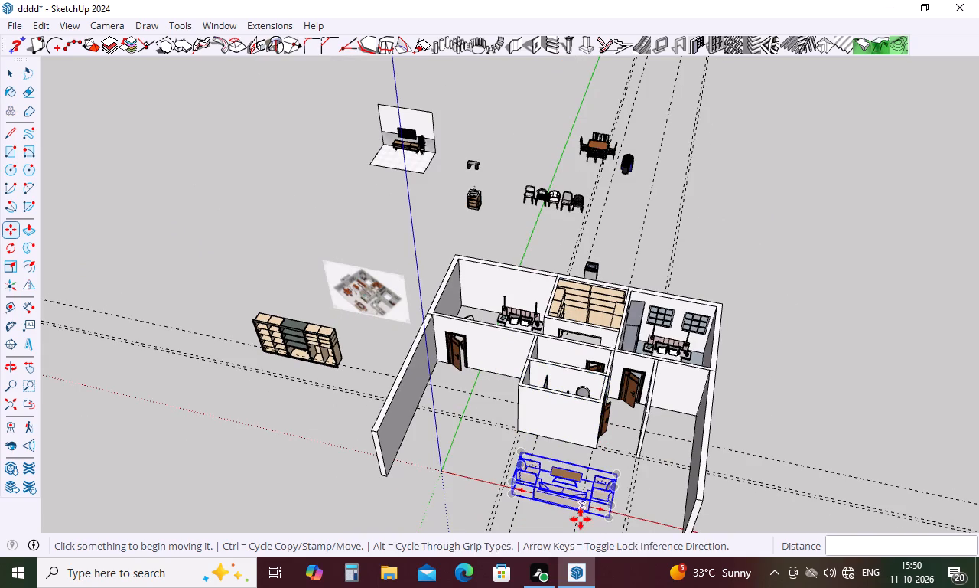
click(581, 521)
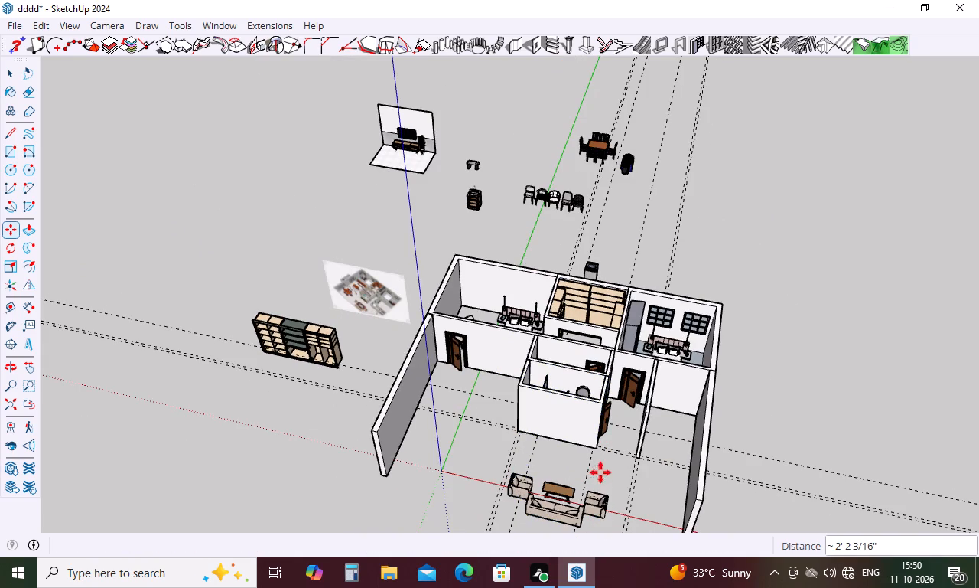
key(space)
scroll(615, 469, up, 4)
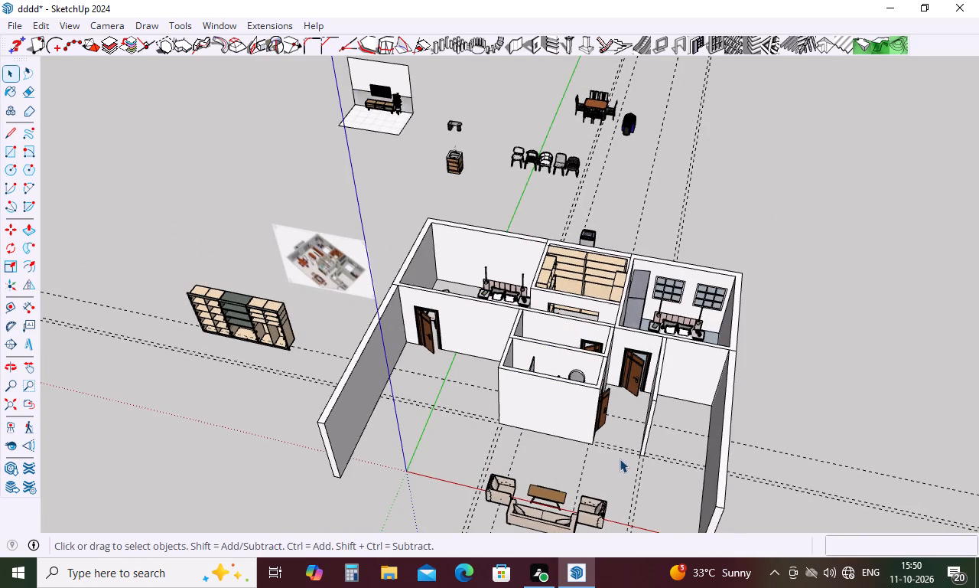
Move the sofa set back about 2' 2" toward the second bathroom's front wall.
key(m)
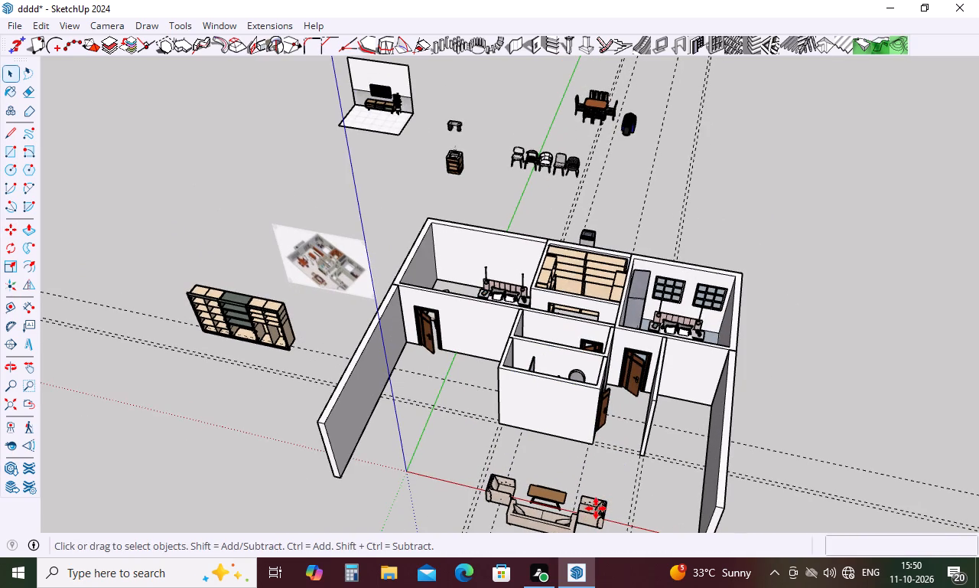
click(596, 508)
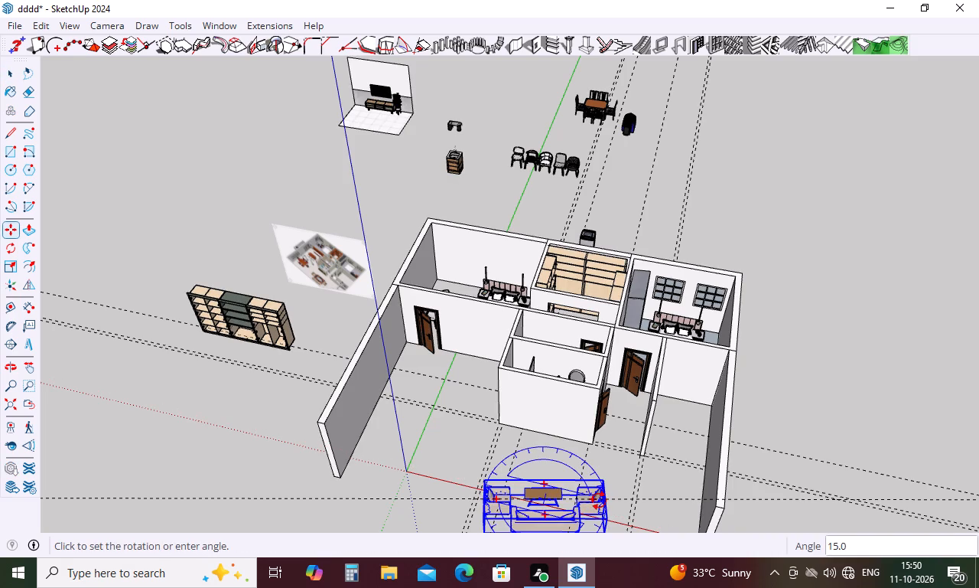
key(Escape)
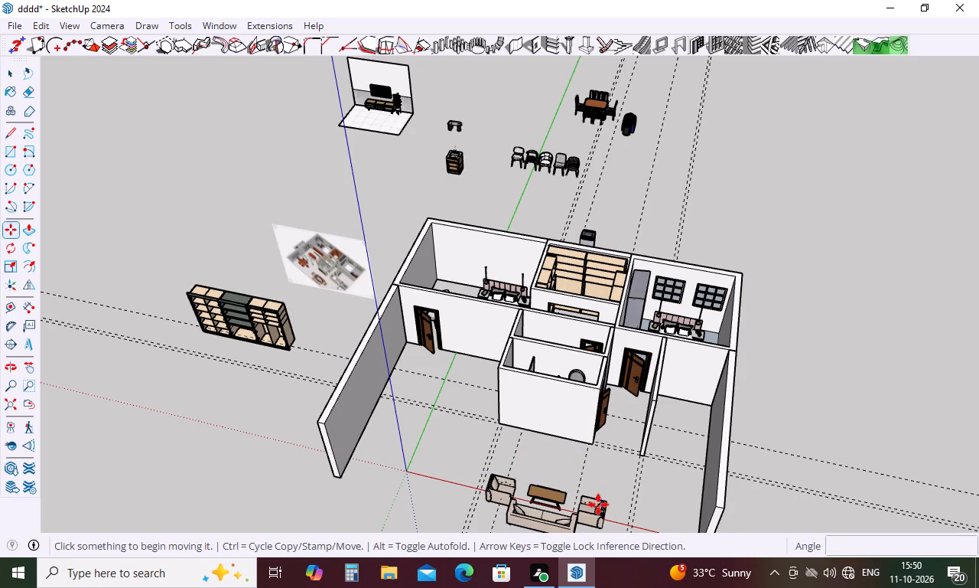
click(597, 506)
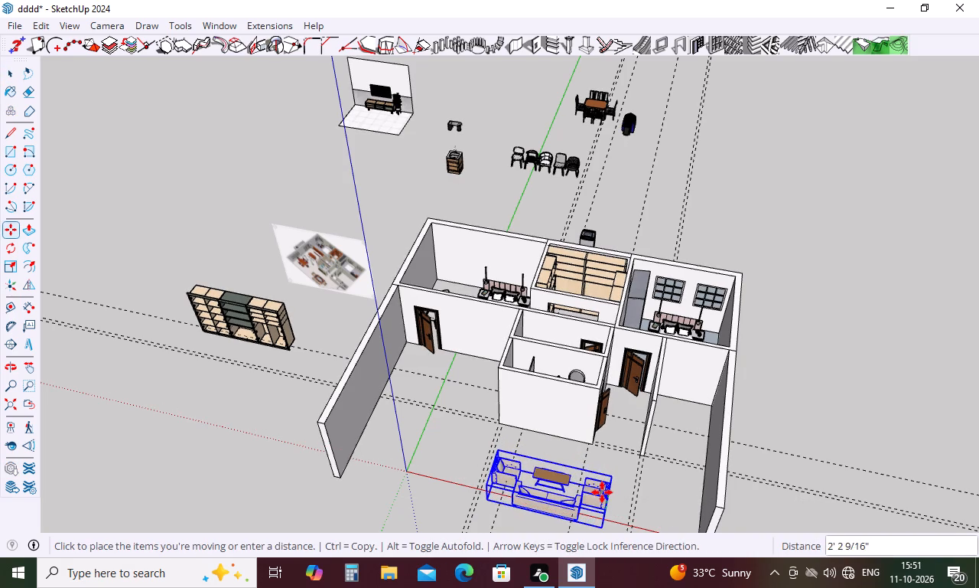
click(602, 492)
key(space)
Open the TV wall display model outside the house and copy its TV, console and potted plant group.
middle_drag(518, 400, 477, 460)
scroll(477, 460, down, 4)
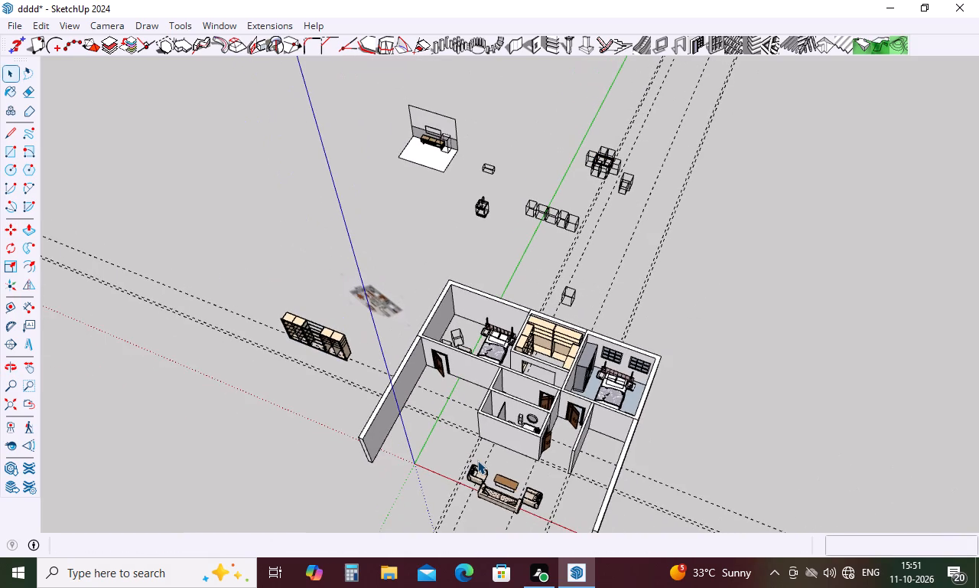
scroll(592, 214, up, 3)
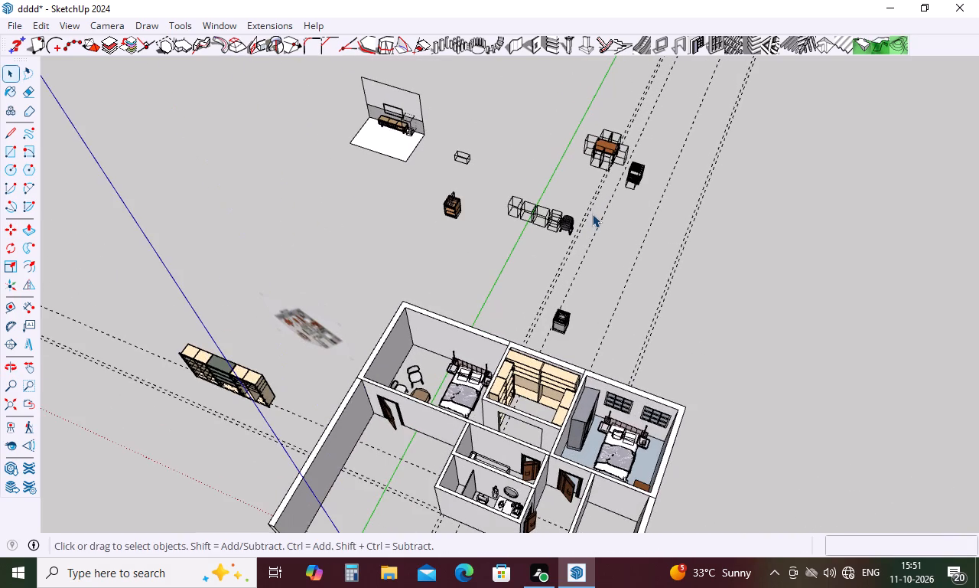
scroll(382, 80, up, 10)
middle_drag(401, 160, 416, 152)
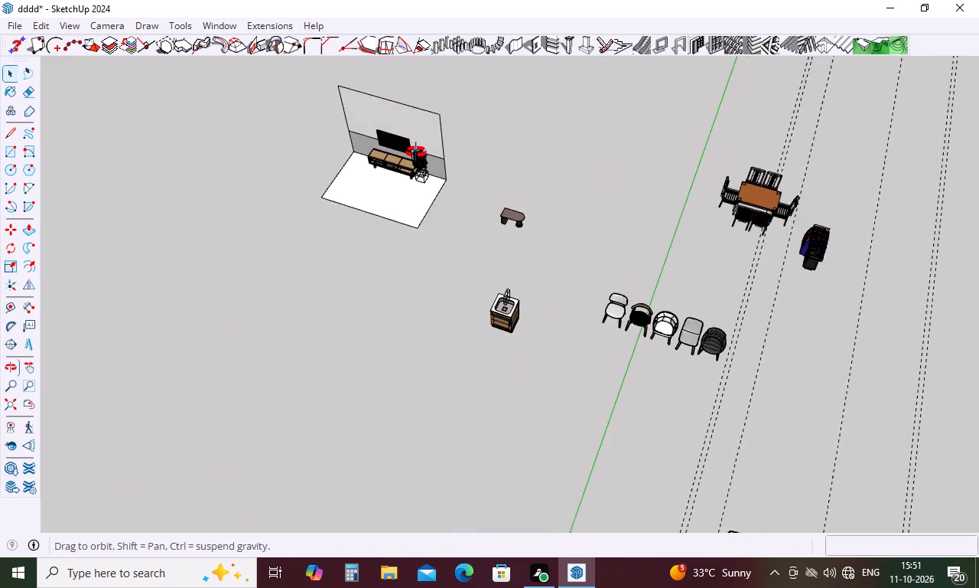
middle_drag(416, 152, 465, 129)
scroll(389, 158, up, 13)
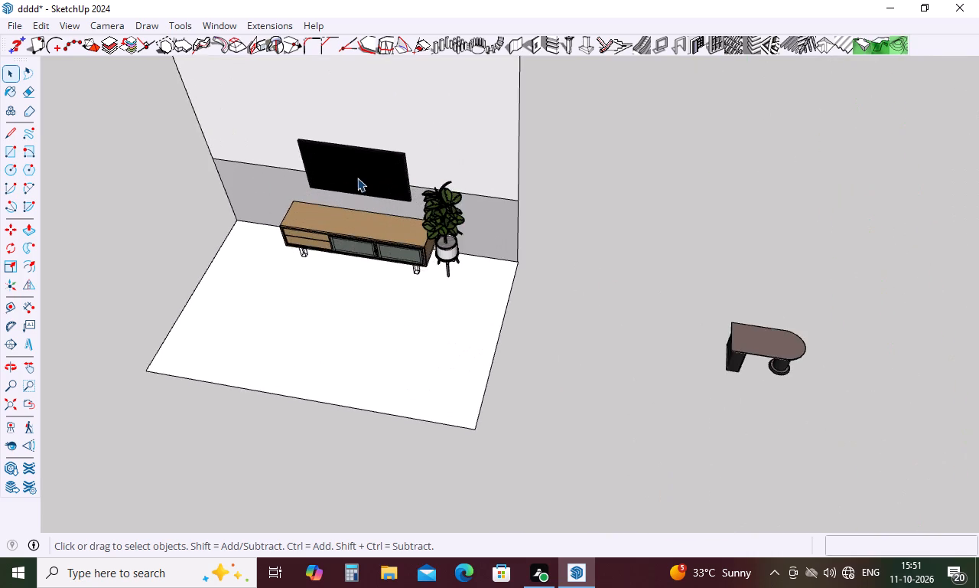
scroll(356, 179, up, 4)
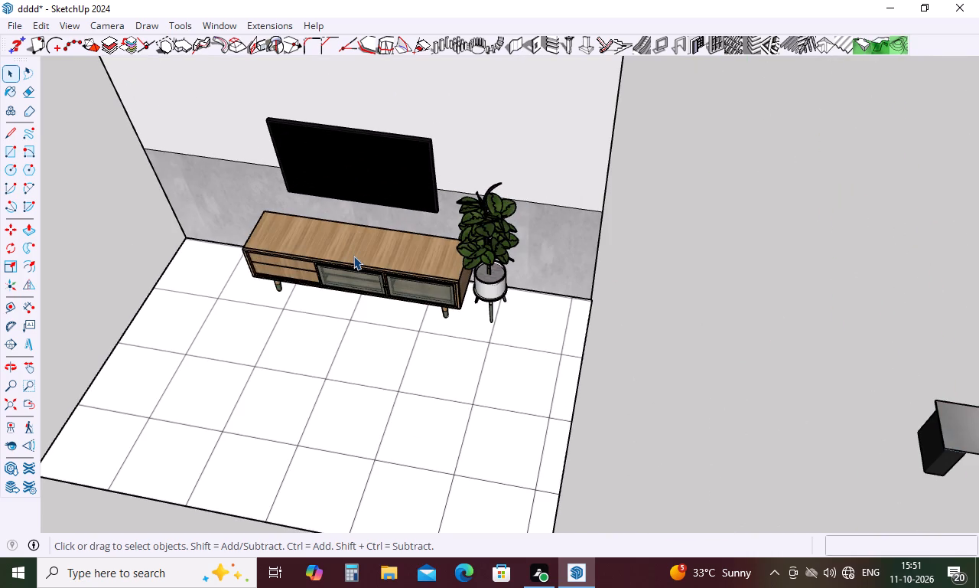
click(353, 256)
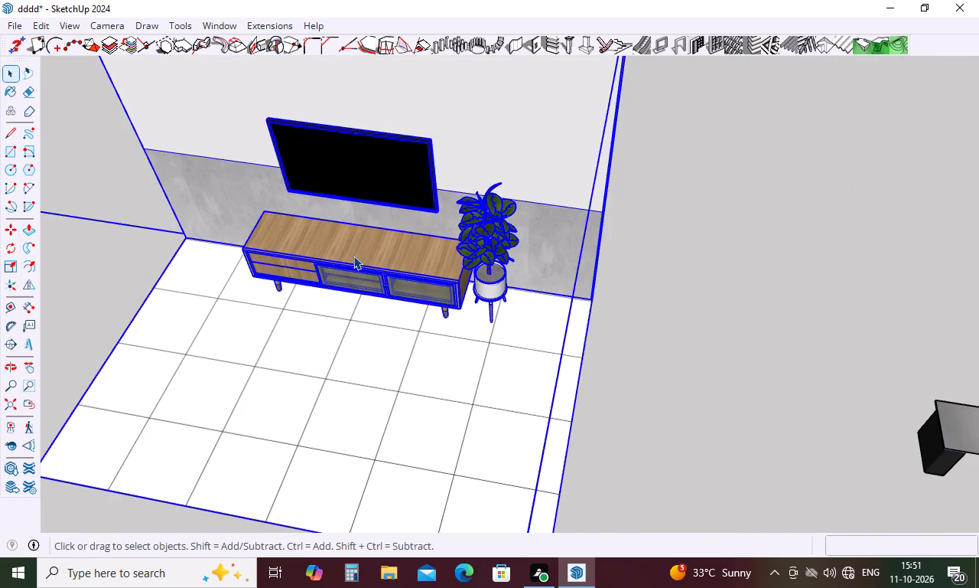
double_click(353, 256)
click(353, 256)
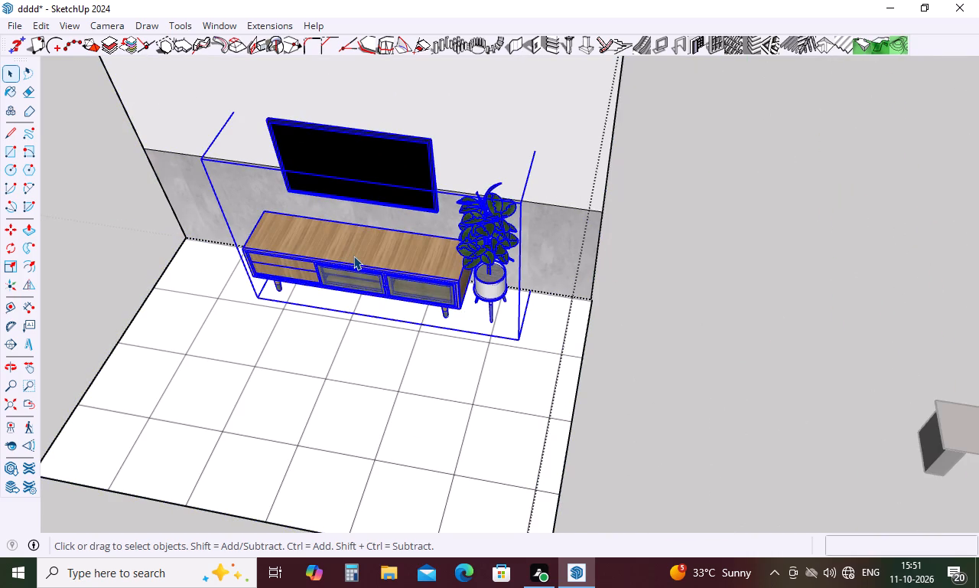
key(ctrl+c)
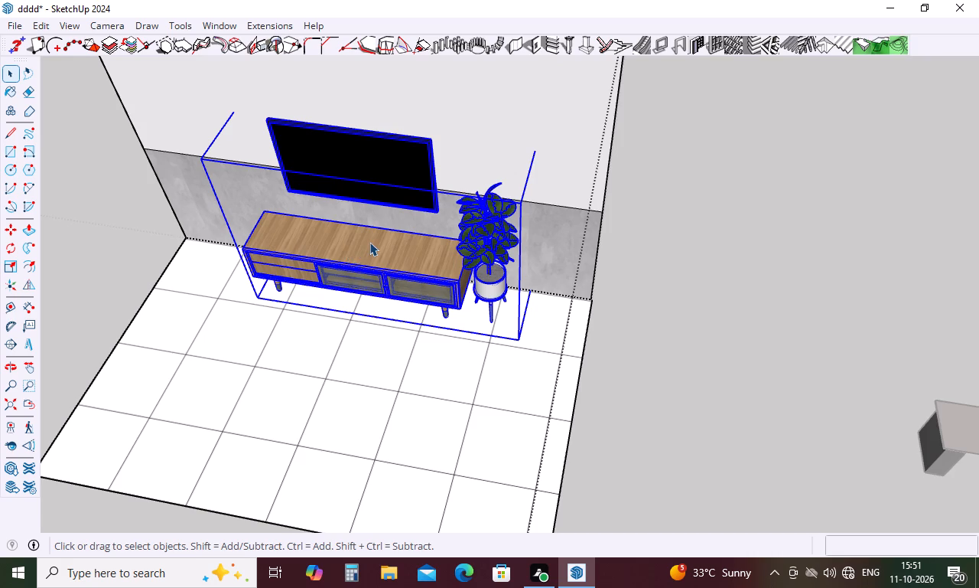
Paste the TV, console and plant group between the sofa set and the second bathroom's front wall.
scroll(372, 243, down, 5)
scroll(372, 243, up, 1)
scroll(372, 243, down, 16)
scroll(374, 243, down, 12)
key(ctrl+v)
scroll(389, 198, down, 16)
scroll(408, 191, down, 10)
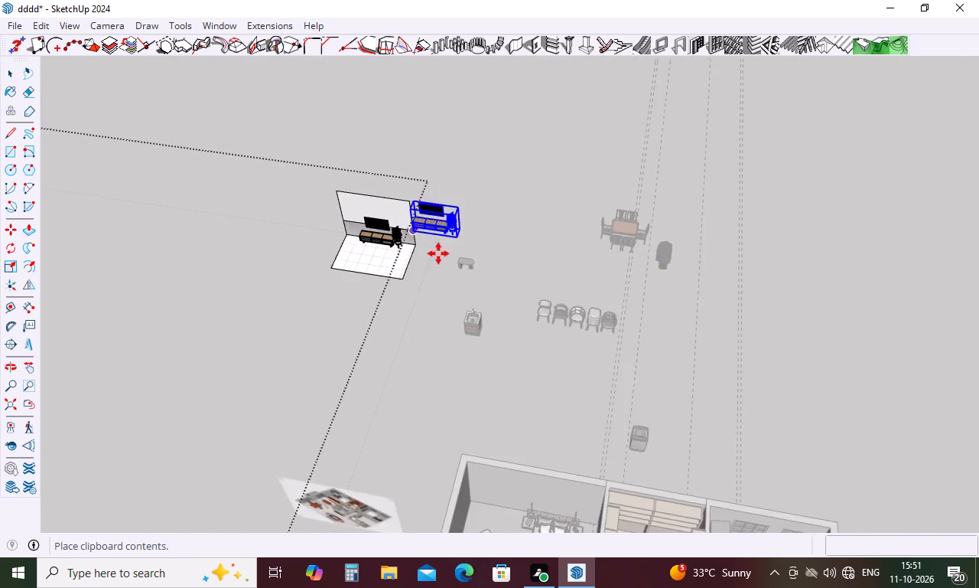
scroll(439, 255, down, 16)
scroll(450, 246, down, 5)
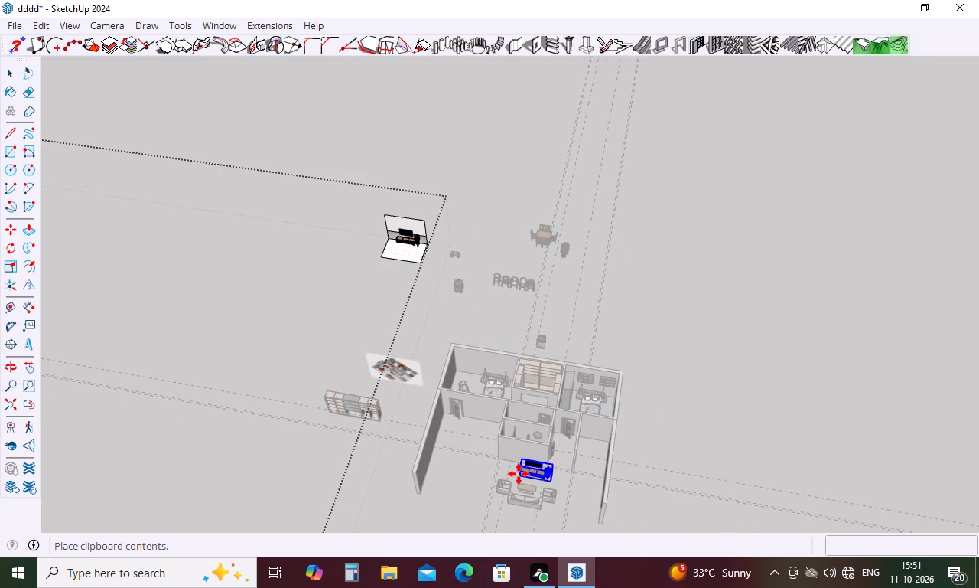
scroll(519, 474, up, 18)
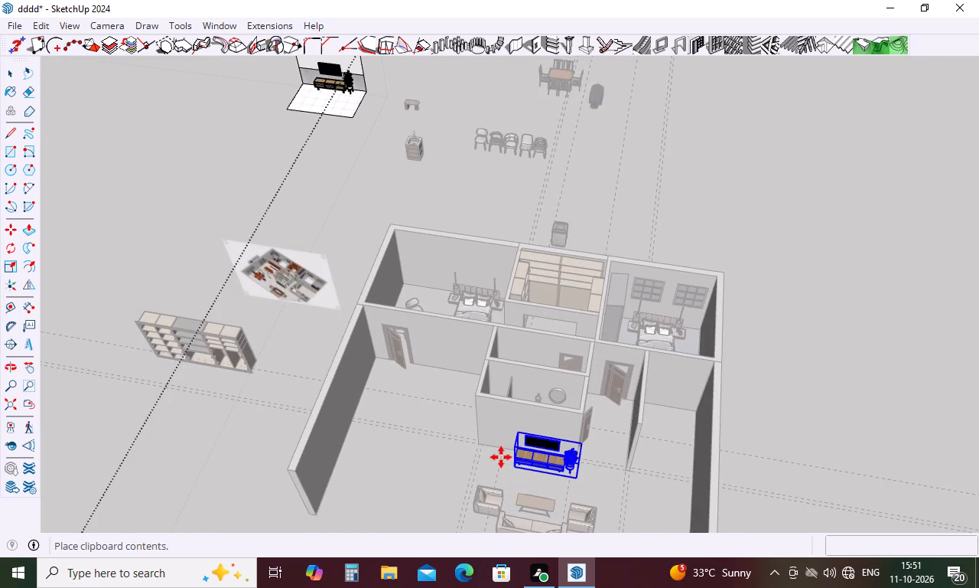
click(499, 470)
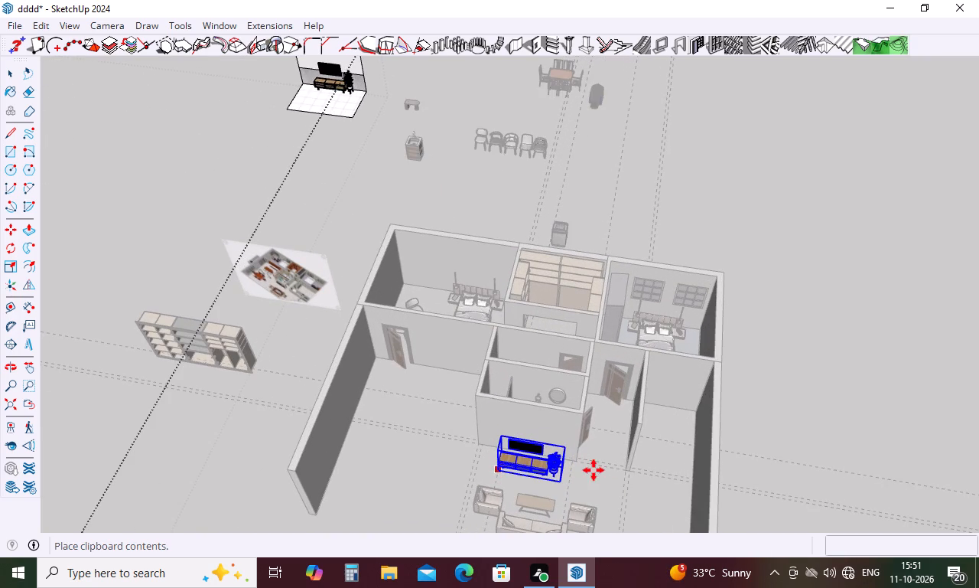
Move the pasted TV, console and plant group about 1' back so it sits against the second bathroom's front wall.
middle_drag(597, 472, 469, 316)
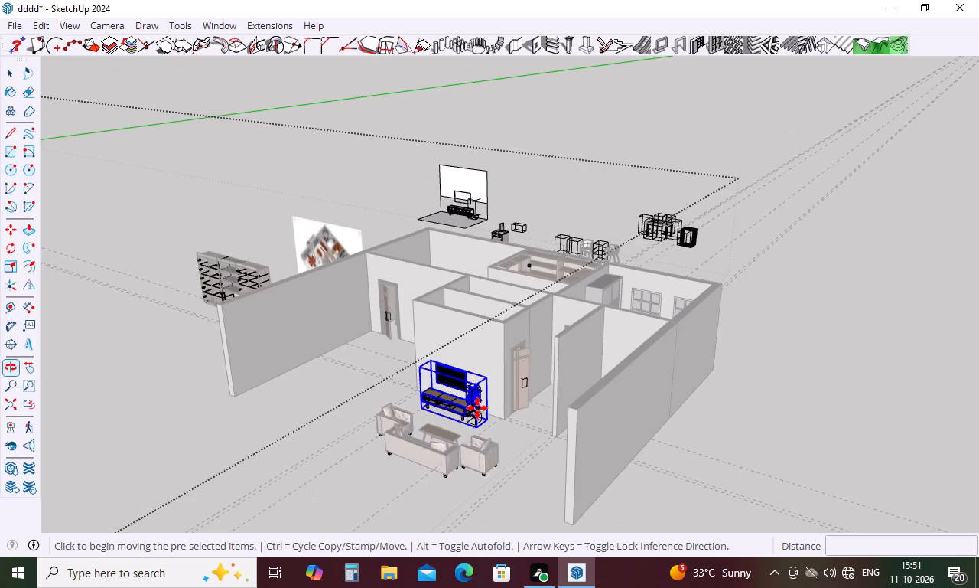
scroll(479, 413, up, 17)
scroll(494, 416, up, 10)
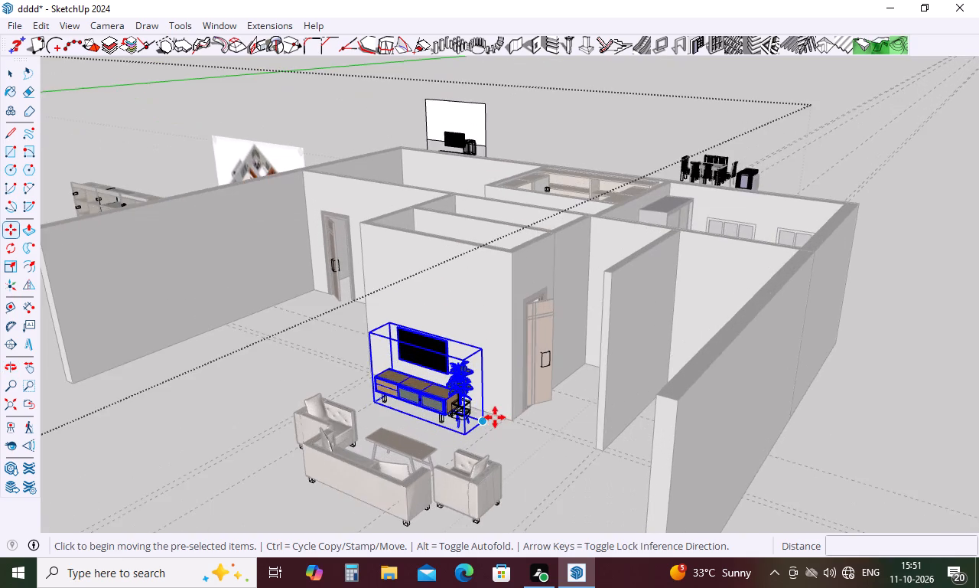
scroll(495, 417, up, 18)
scroll(491, 415, up, 6)
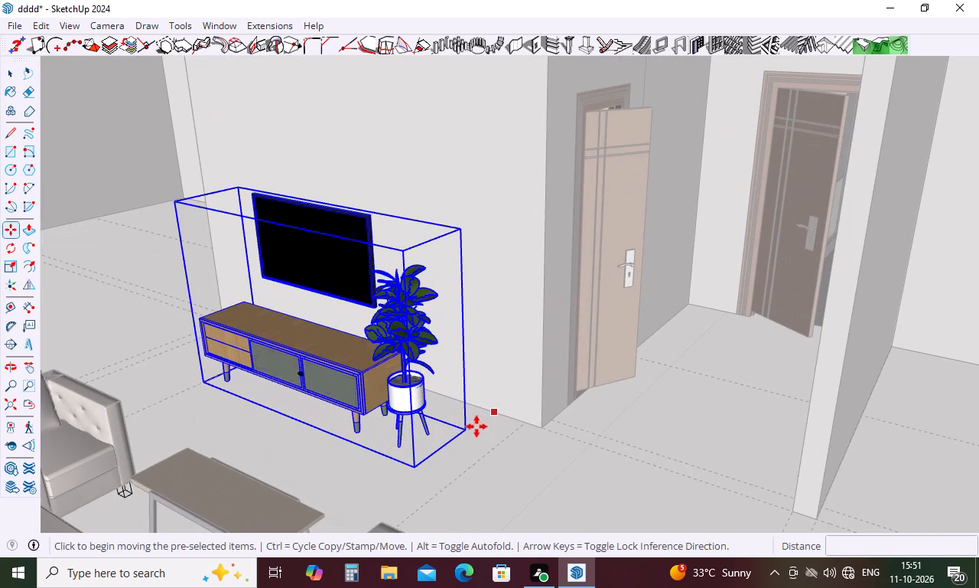
click(467, 430)
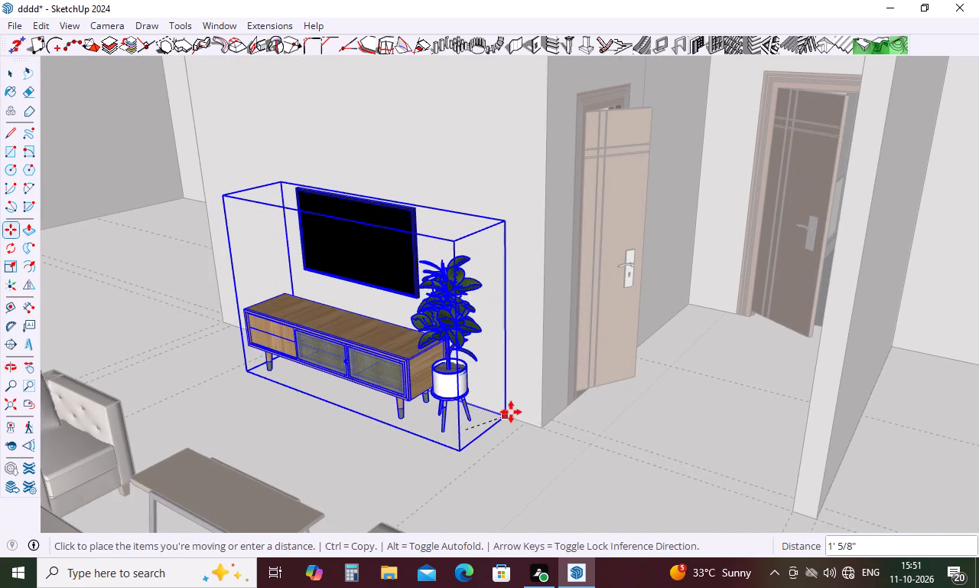
click(511, 412)
scroll(606, 384, down, 12)
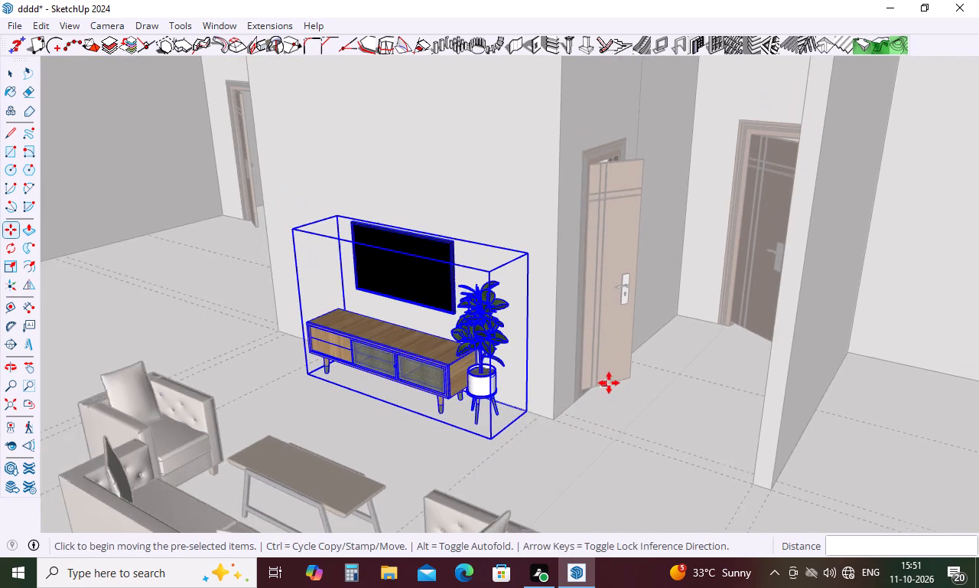
scroll(610, 384, down, 6)
middle_drag(610, 384, 706, 436)
scroll(707, 400, down, 3)
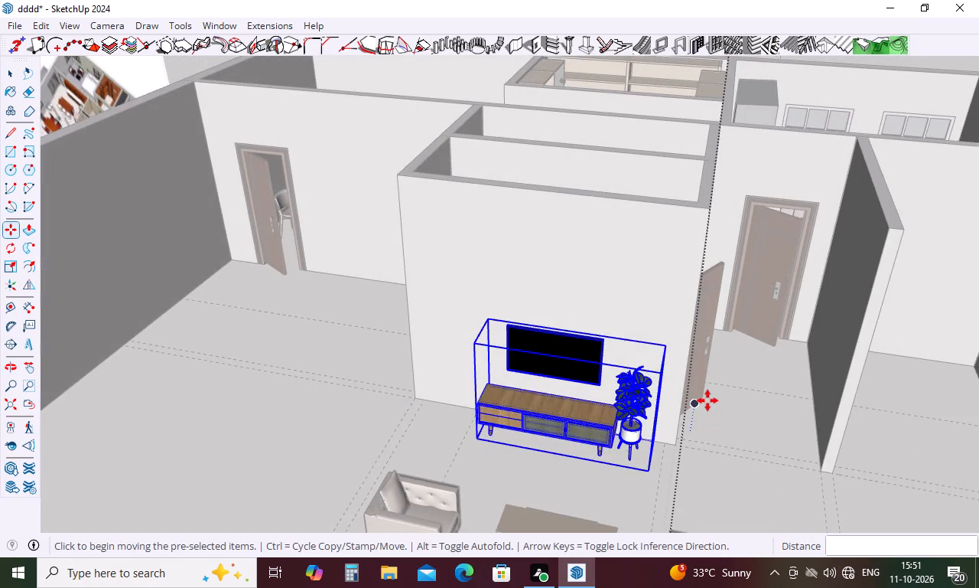
scroll(707, 400, down, 17)
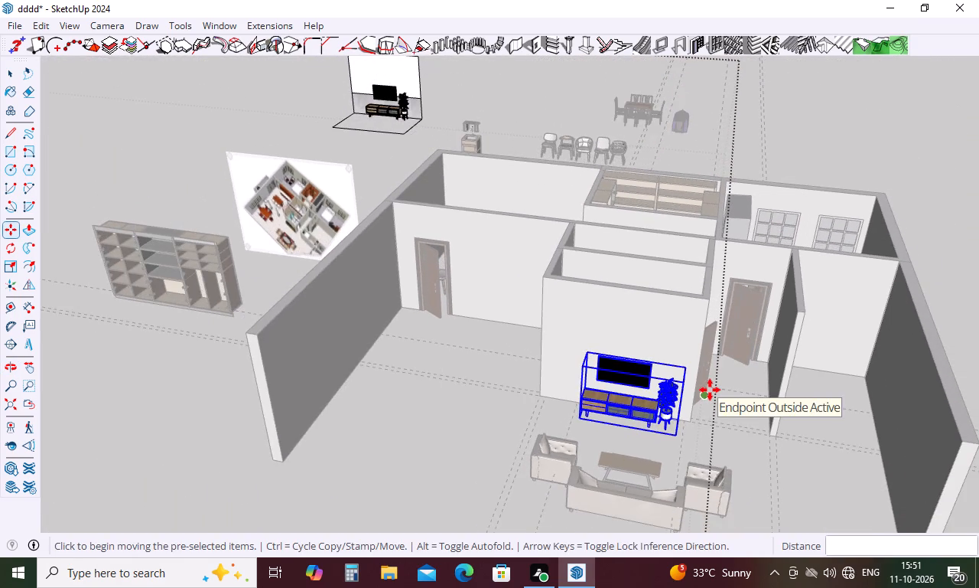
scroll(710, 390, down, 1)
key(space)
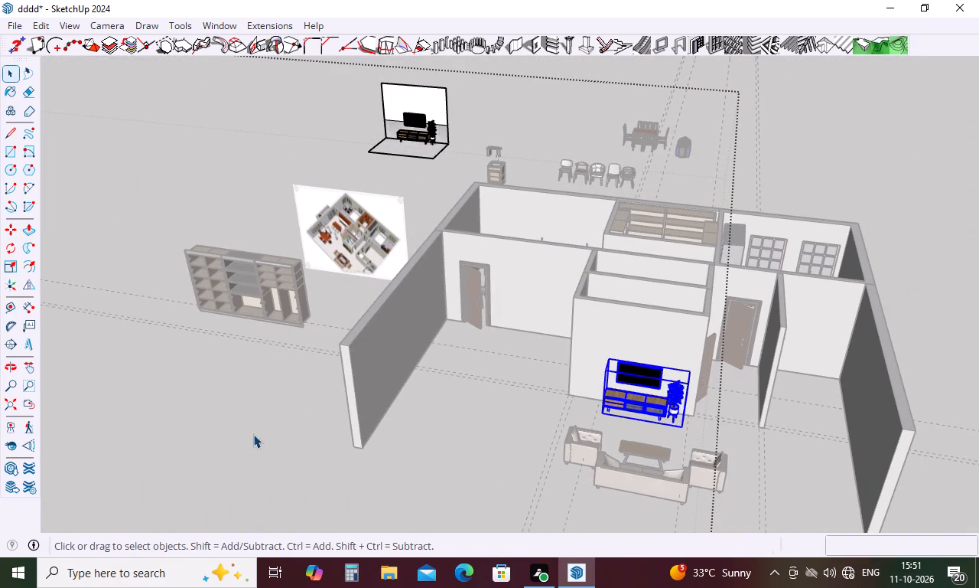
Delete the leftover back wall, original TV and console group, and floor from the TV display model outside the house.
click(250, 433)
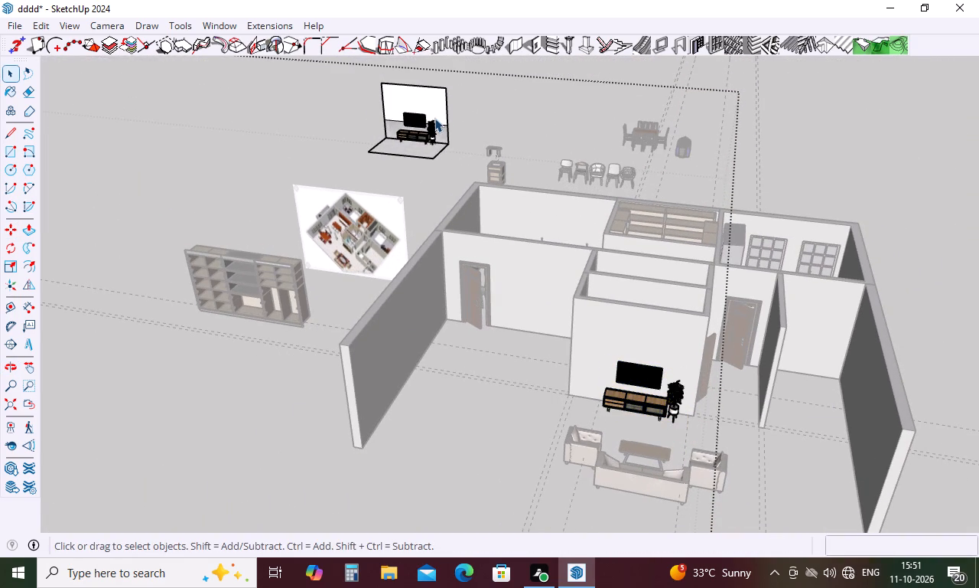
click(434, 118)
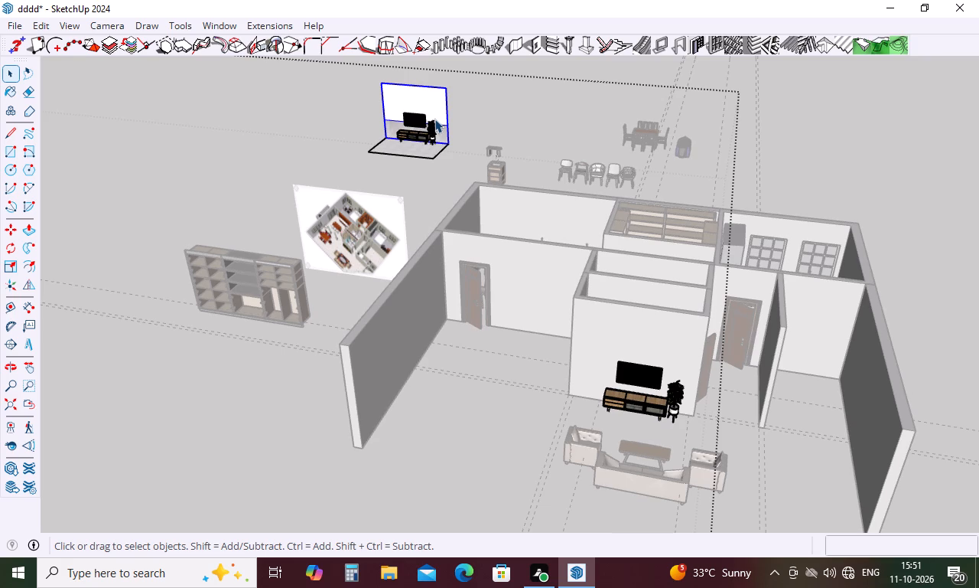
key(Delete)
click(429, 137)
key(Delete)
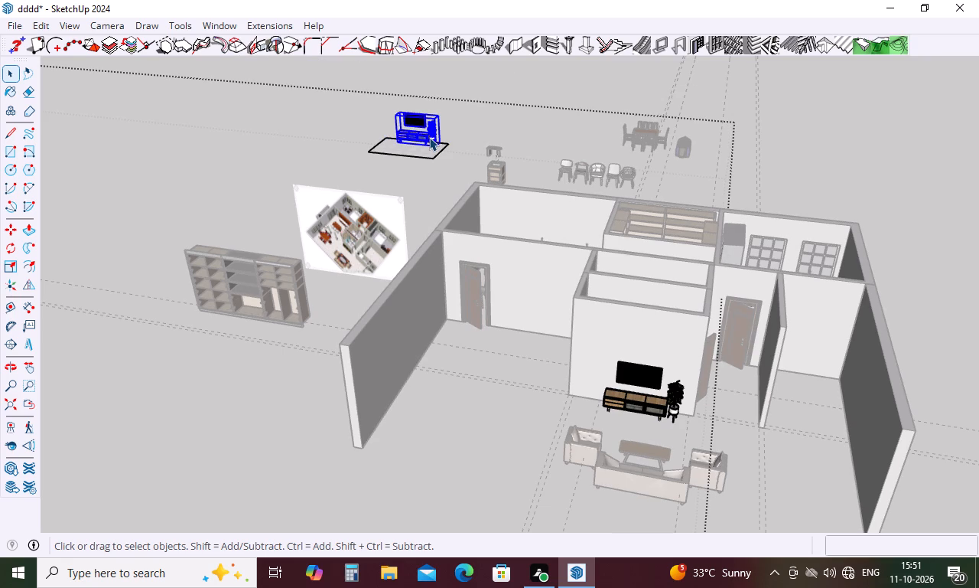
click(422, 149)
key(Delete)
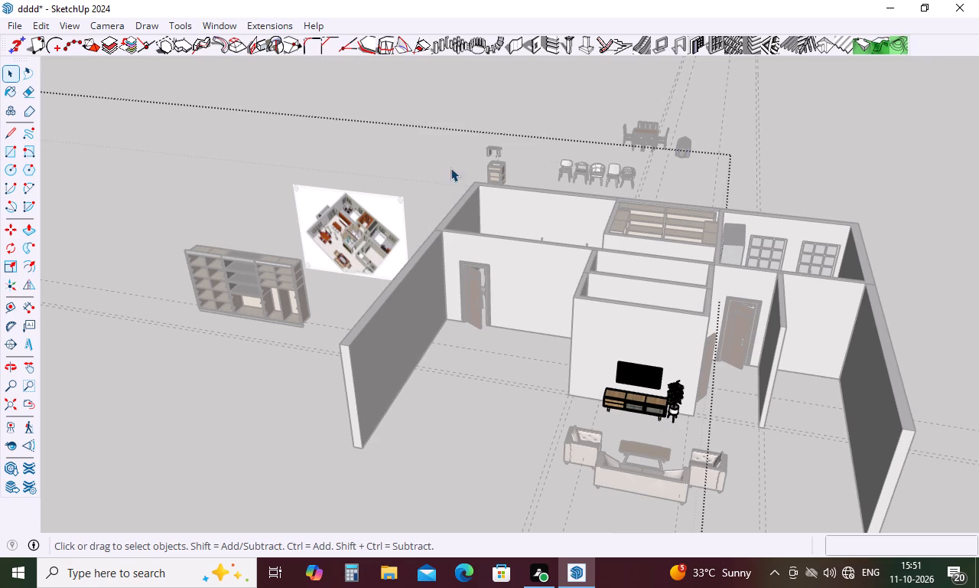
click(860, 184)
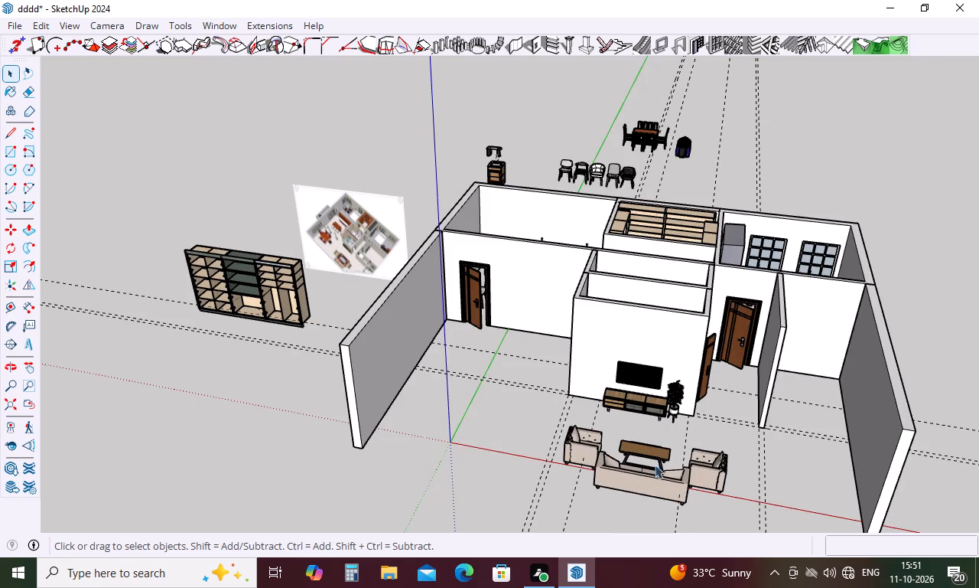
Move the sofa set about 2' 2" closer to the TV console.
click(633, 480)
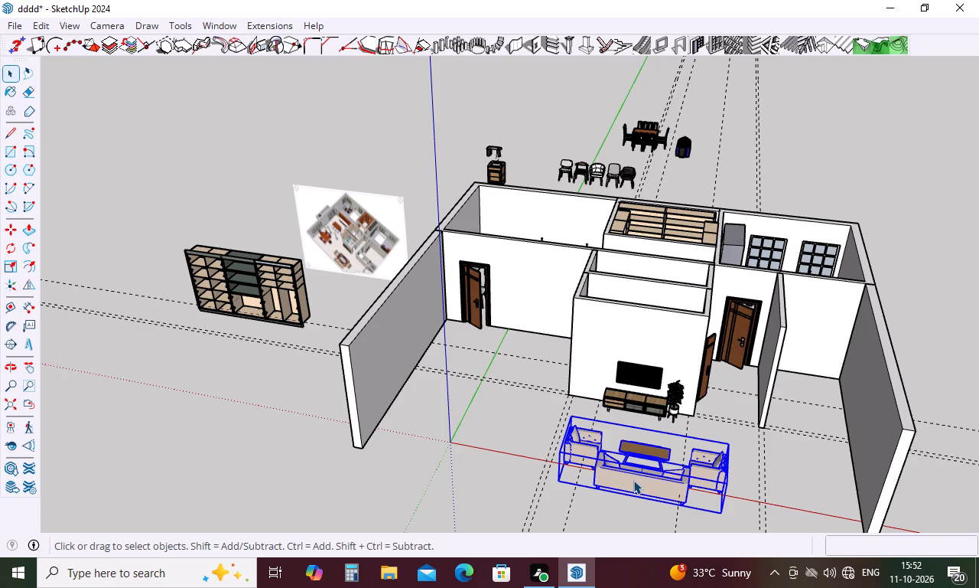
key(m)
click(605, 482)
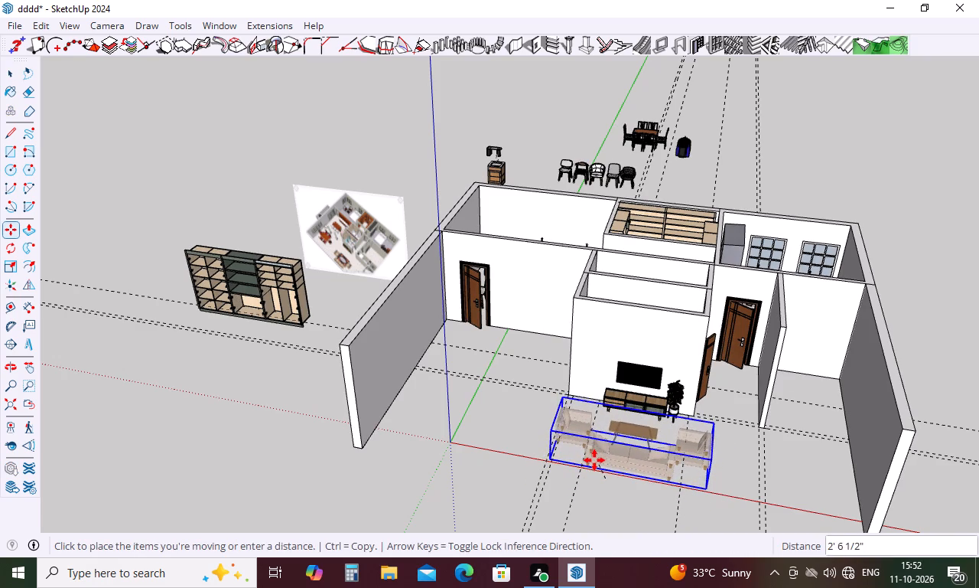
click(594, 460)
key(space)
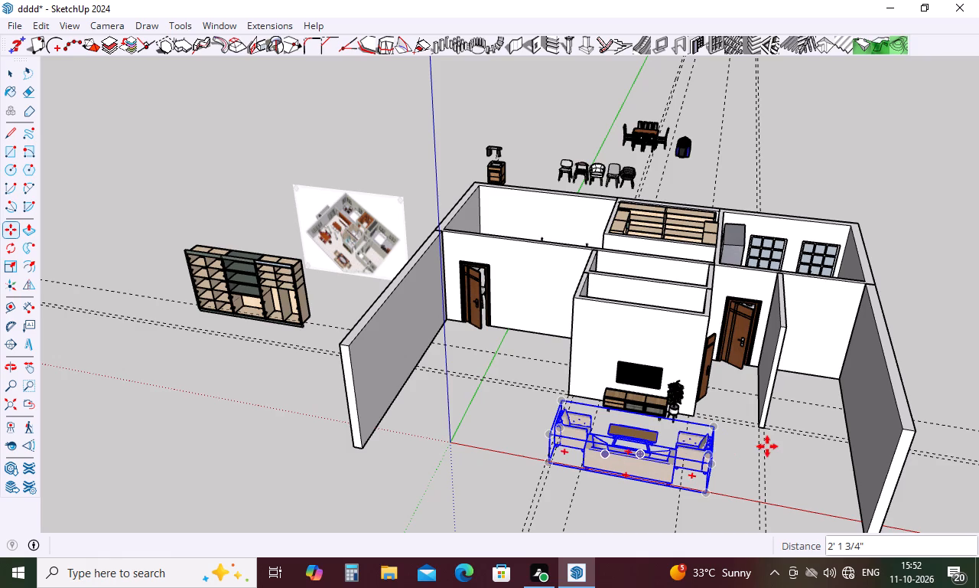
click(762, 458)
Delete the spare sink cabinet, the small dark desk and the row of five chairs behind the house.
middle_drag(770, 449, 679, 469)
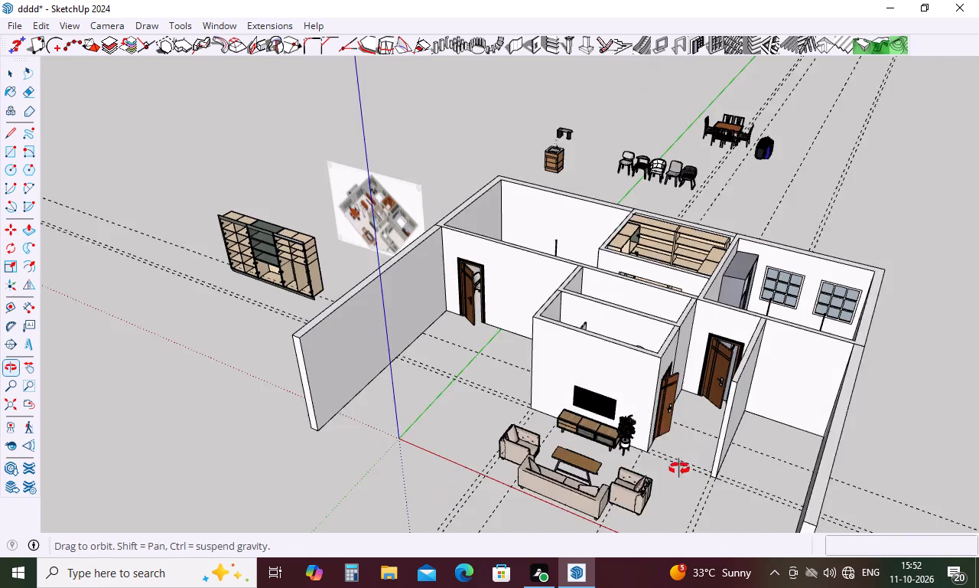
middle_drag(679, 469, 666, 462)
scroll(663, 422, down, 8)
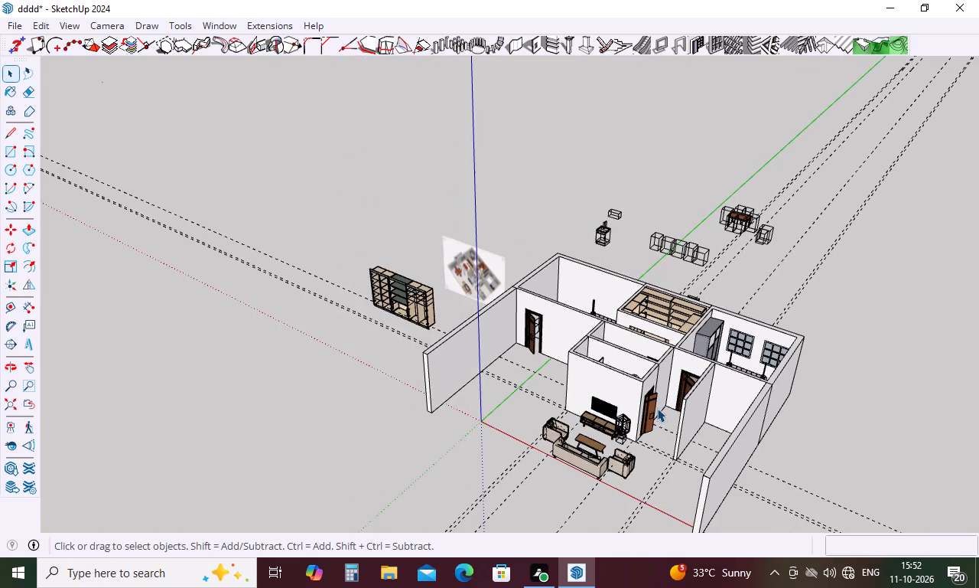
scroll(610, 218, up, 16)
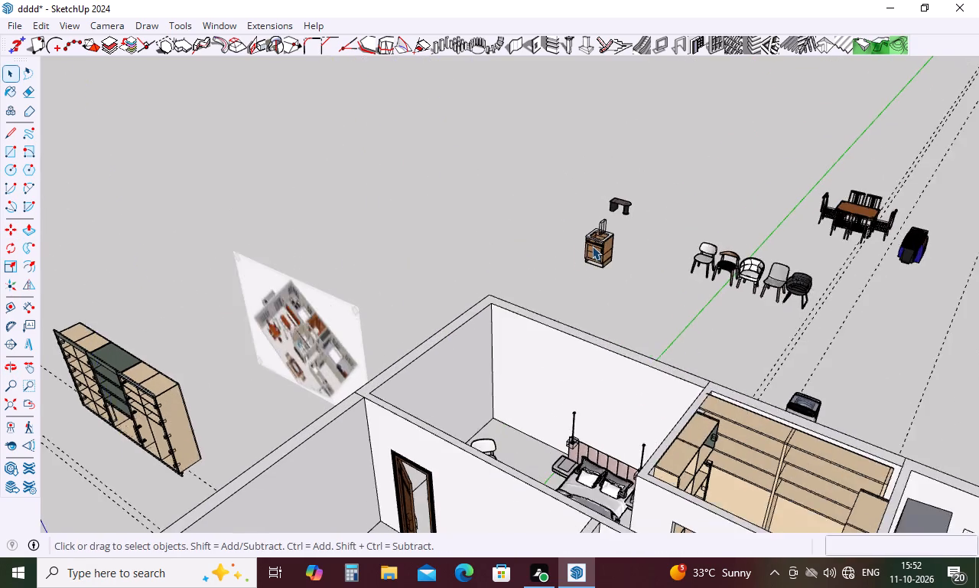
scroll(603, 240, up, 10)
click(606, 239)
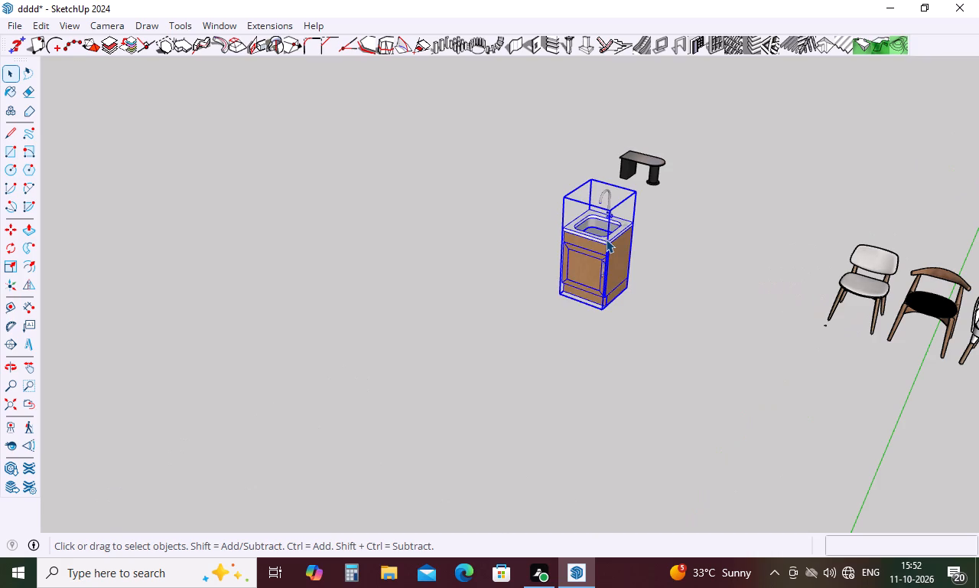
key(Delete)
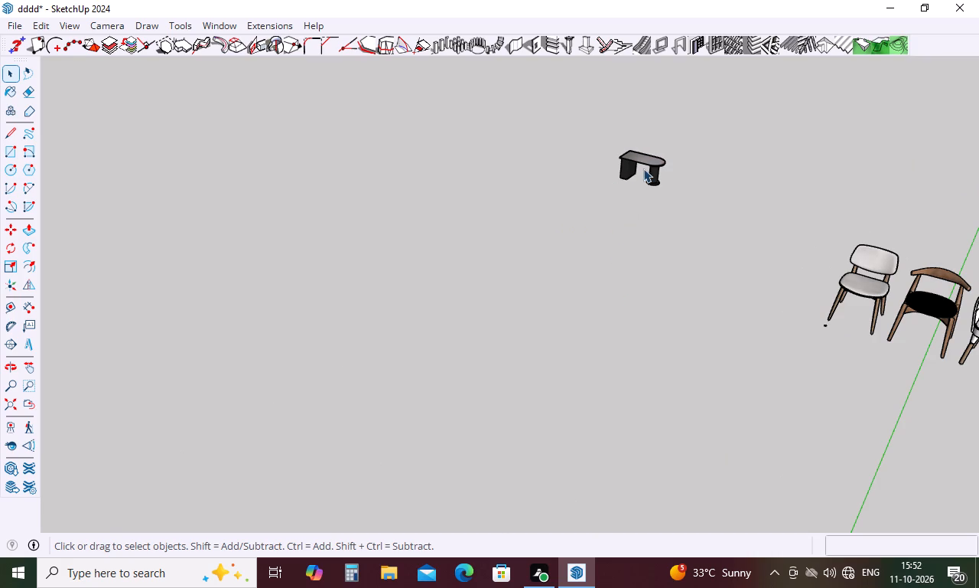
click(644, 167)
key(Delete)
scroll(584, 171, down, 9)
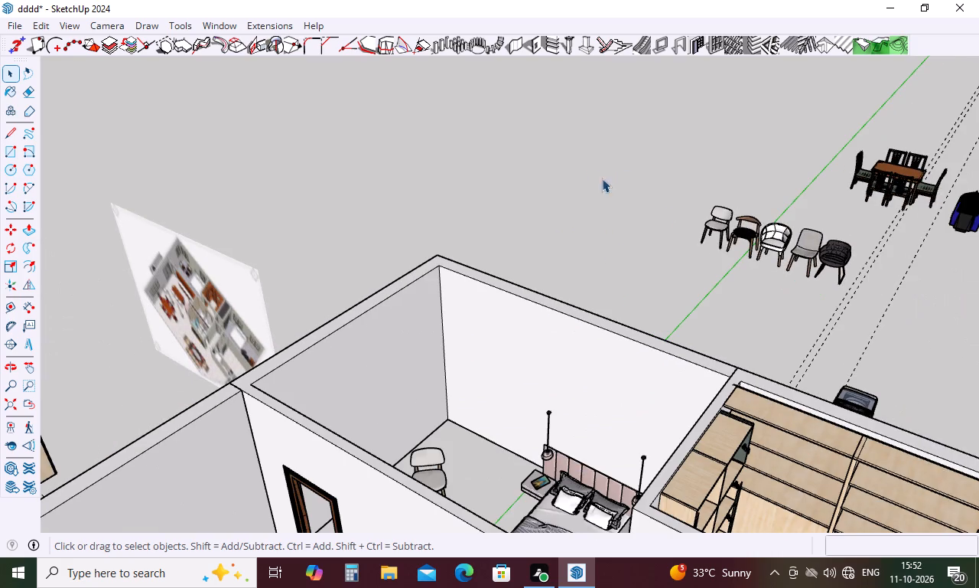
click(764, 223)
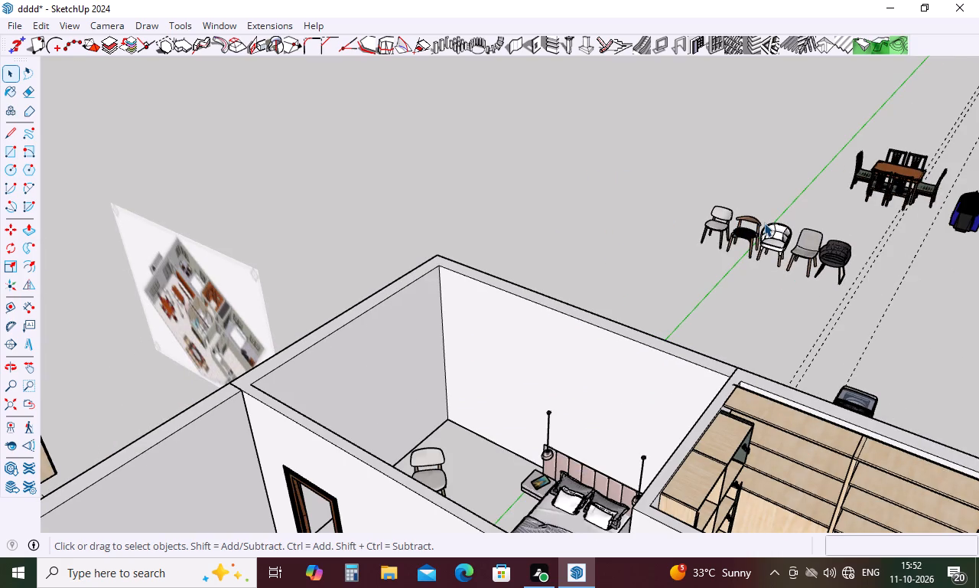
click(756, 238)
key(Delete)
scroll(641, 165, down, 5)
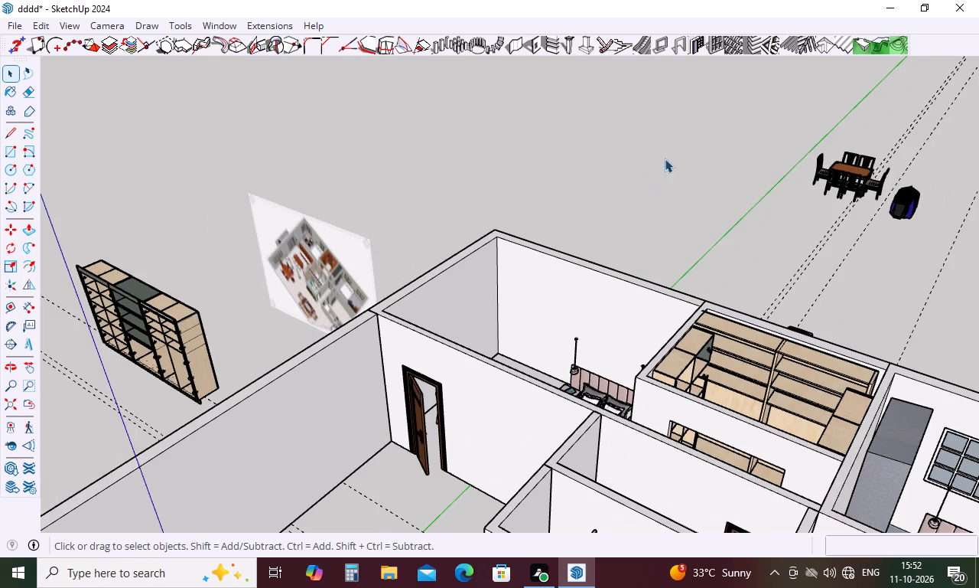
Move the washing machine from behind the house to the inner corner of the narrow room beside the partition wall.
middle_drag(856, 263, 787, 402)
click(827, 361)
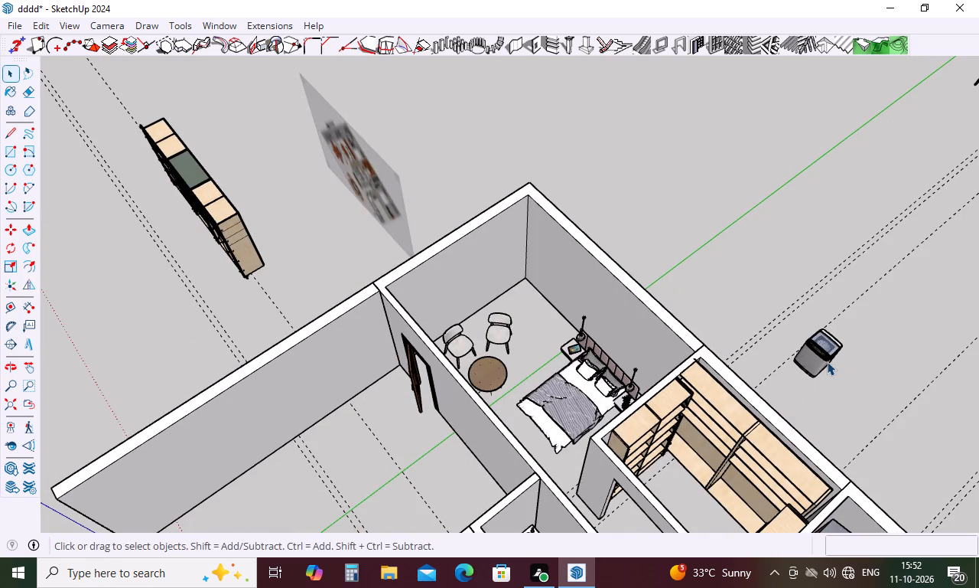
key(comma)
key(m)
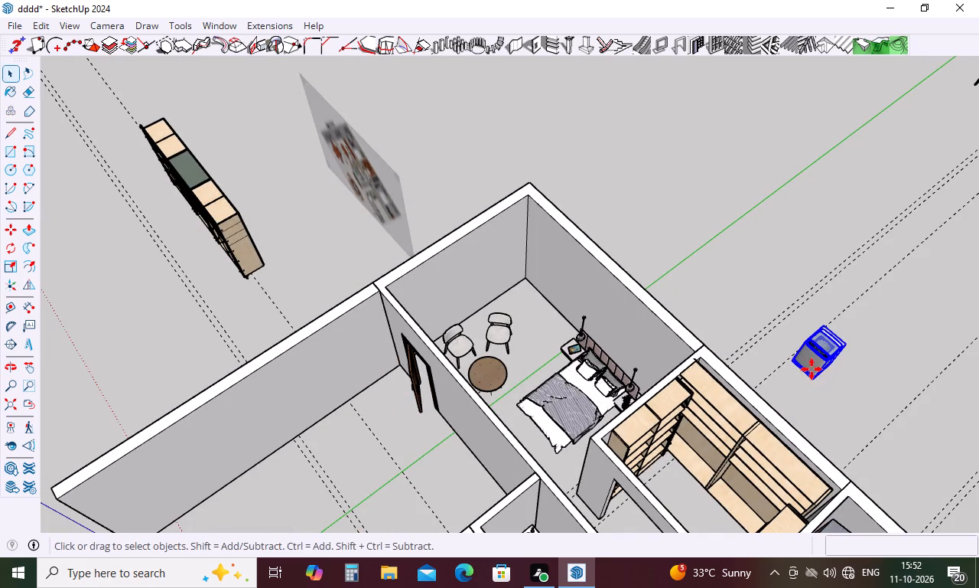
click(811, 370)
scroll(639, 263, down, 10)
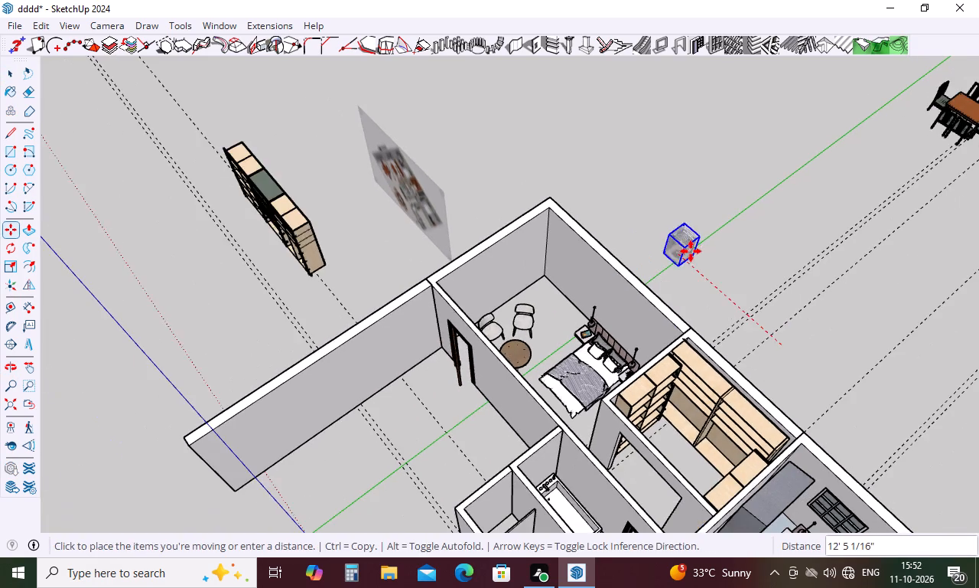
scroll(691, 251, down, 20)
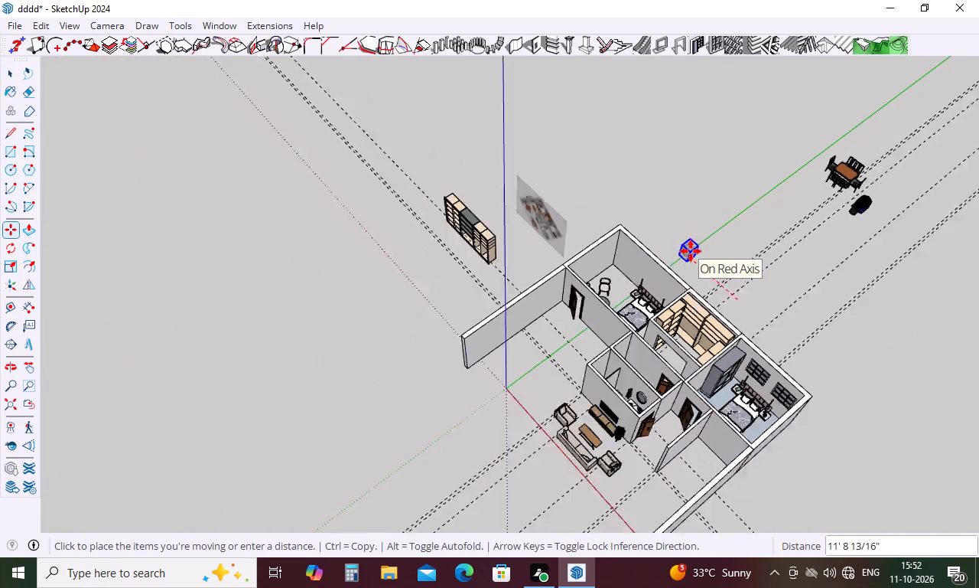
scroll(691, 251, down, 2)
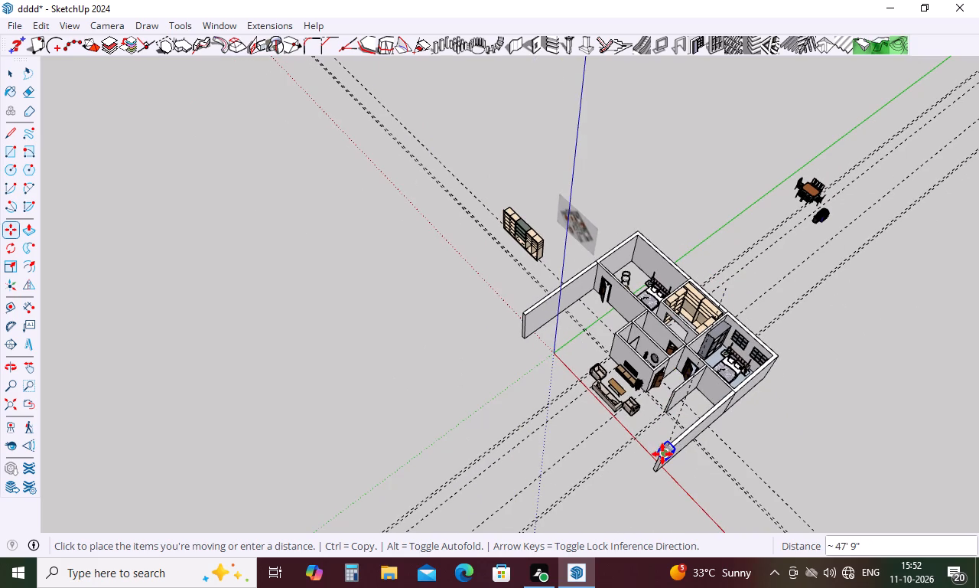
scroll(662, 454, up, 17)
scroll(671, 413, up, 5)
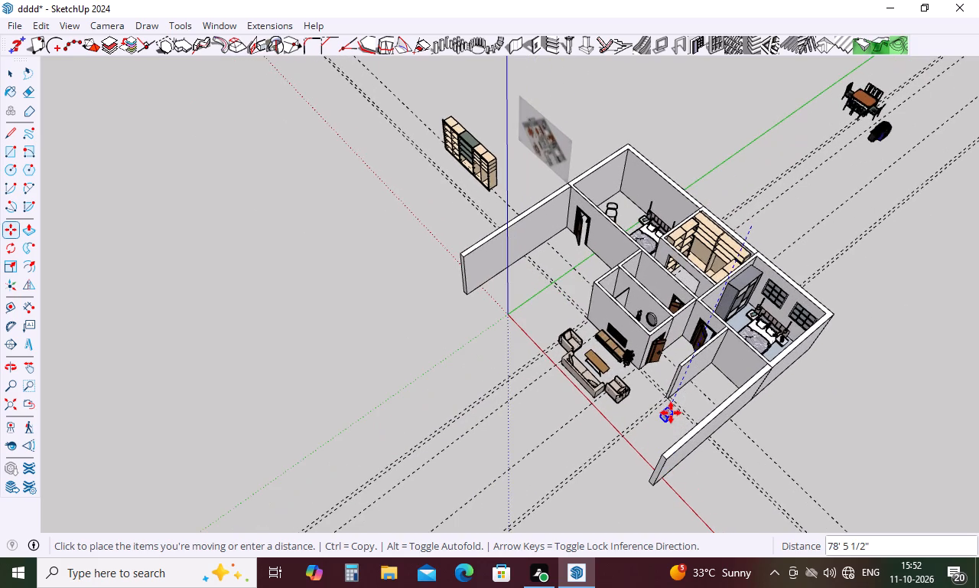
scroll(694, 401, up, 14)
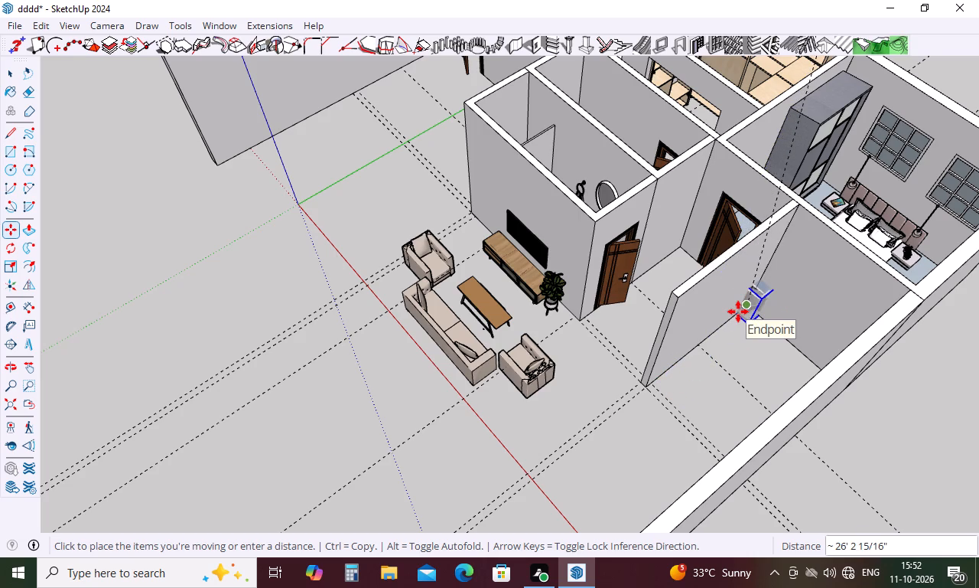
click(738, 312)
Move the washing machine about 7' along the partition wall toward its open front end.
click(749, 326)
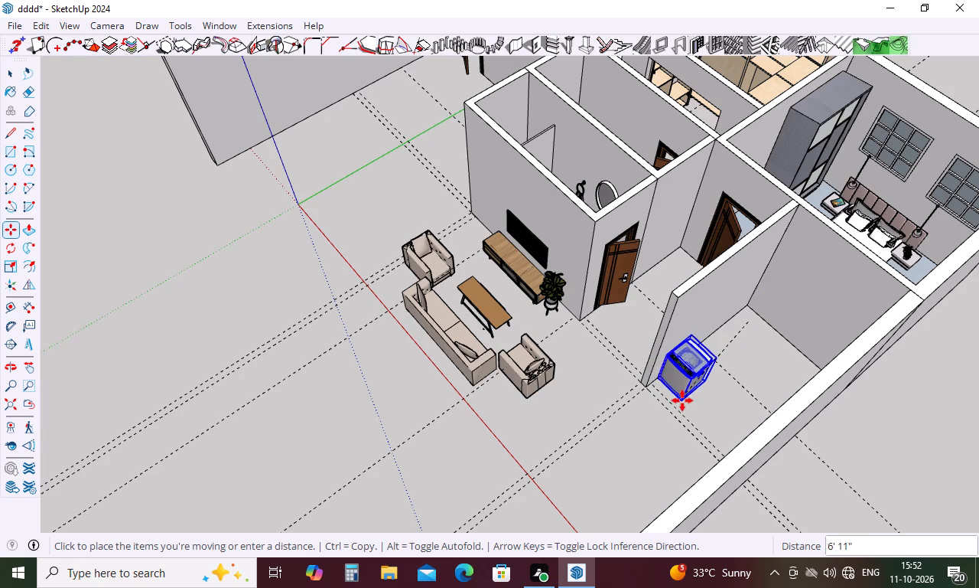
click(685, 403)
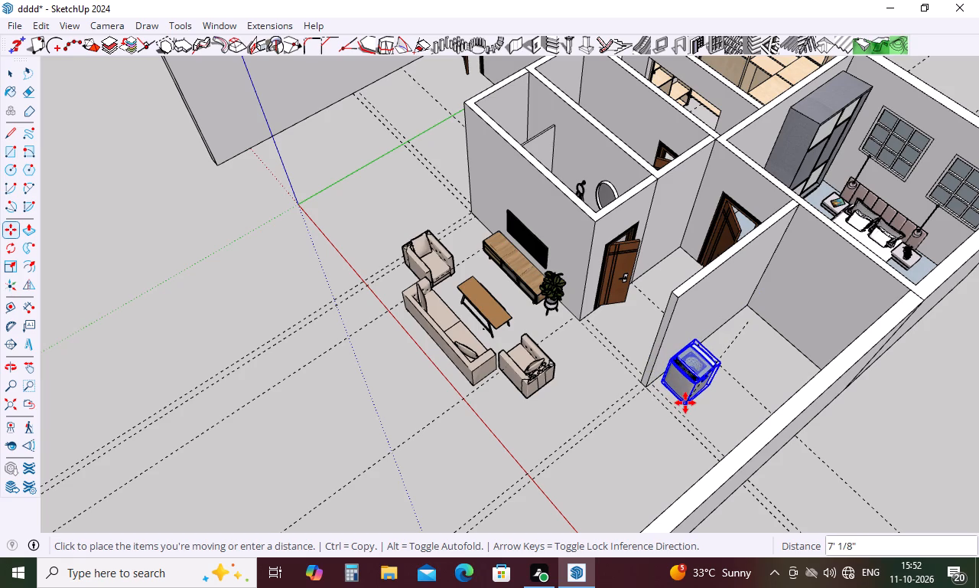
Move the hanging clothes set from beside the dining table to the partition wall in the washing machine's room.
scroll(722, 361, down, 4)
middle_drag(746, 351, 707, 337)
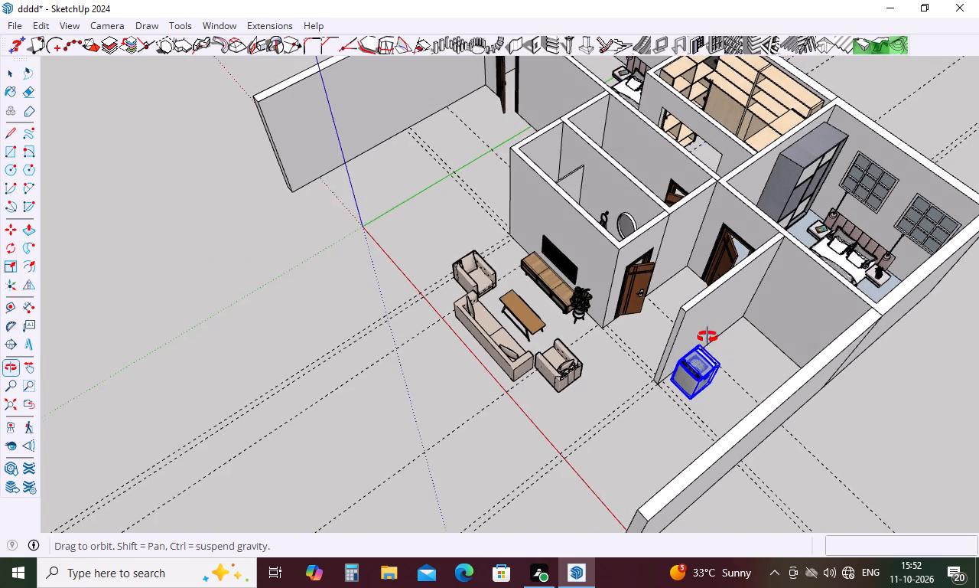
middle_drag(707, 337, 700, 319)
scroll(700, 319, down, 15)
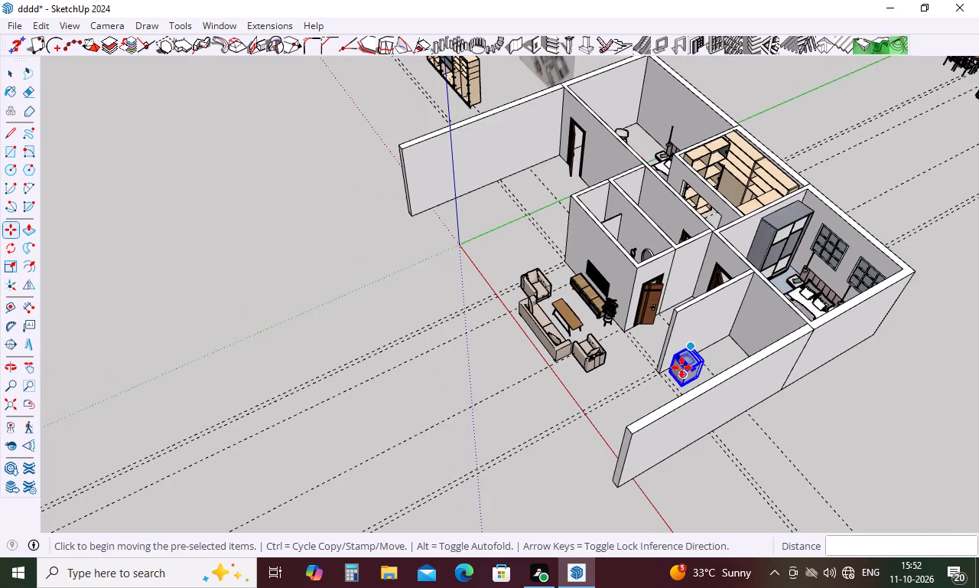
scroll(677, 377, down, 15)
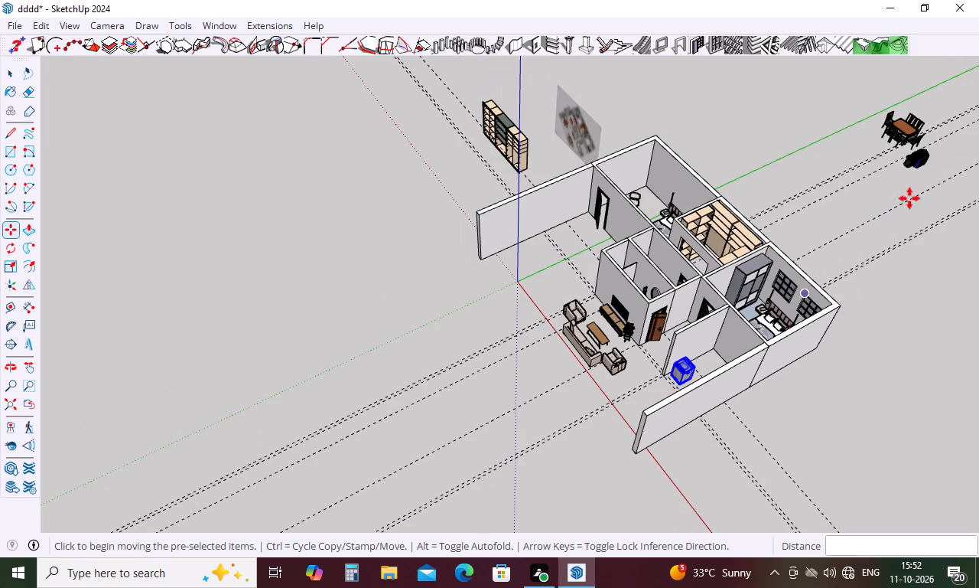
scroll(924, 159, up, 20)
scroll(924, 159, up, 14)
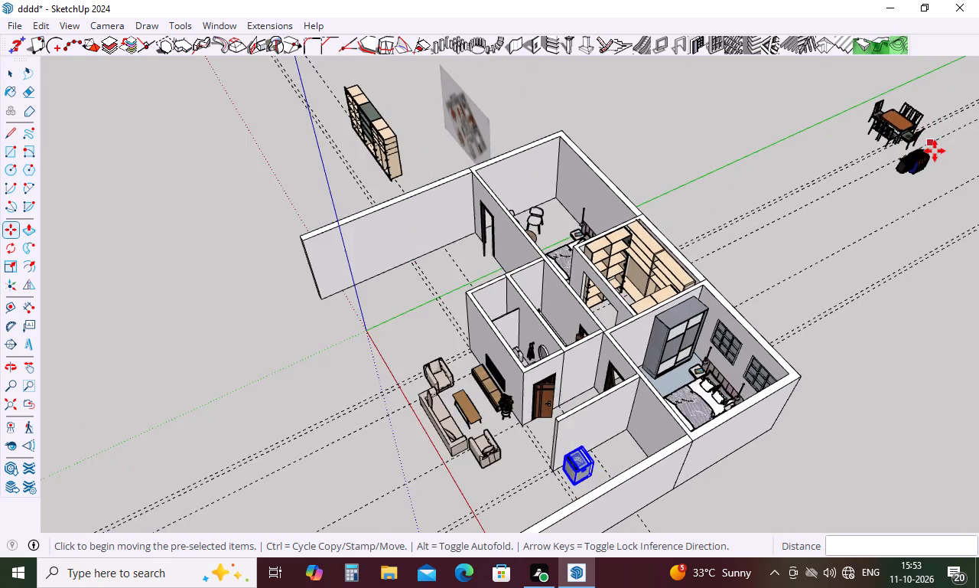
scroll(935, 151, up, 20)
scroll(935, 151, up, 15)
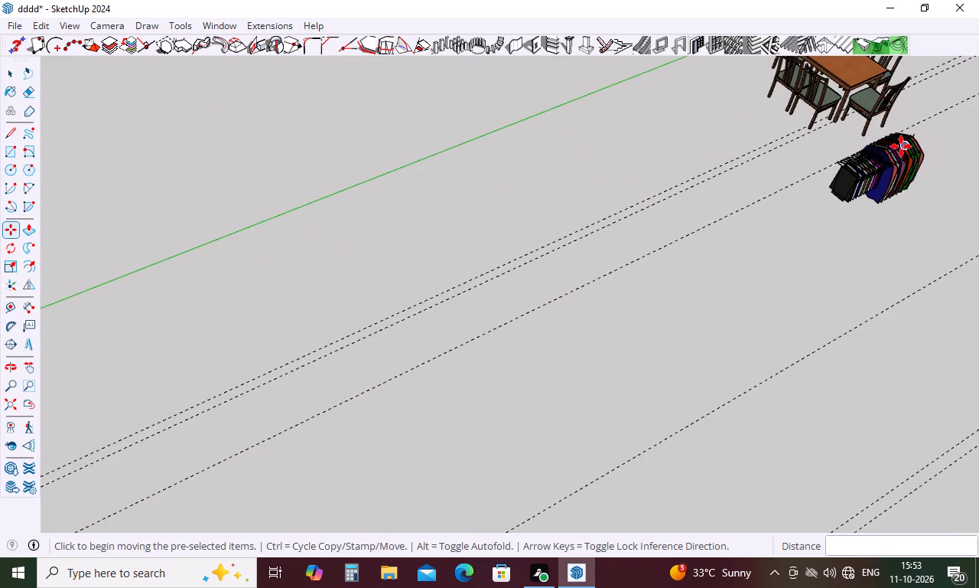
click(901, 145)
key(space)
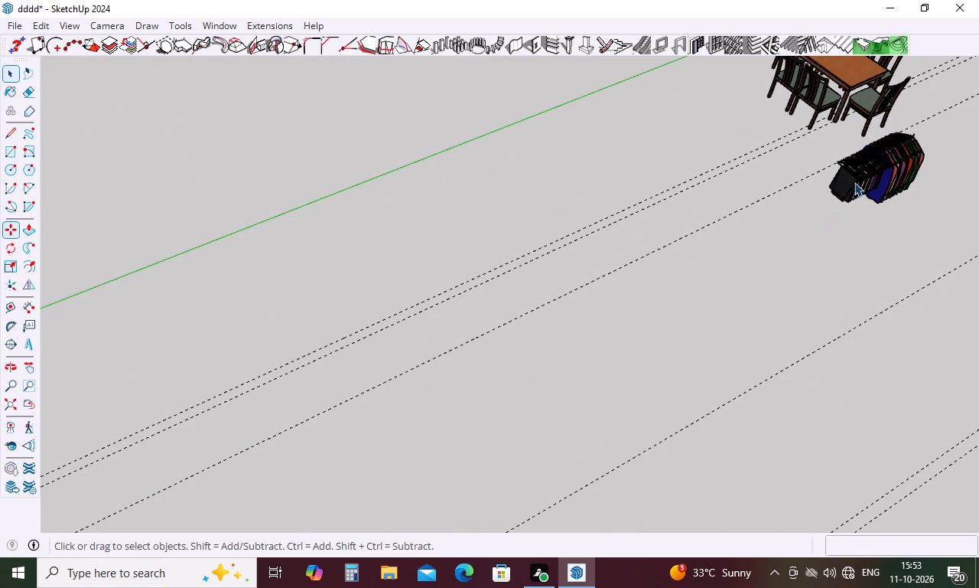
click(861, 181)
key(m)
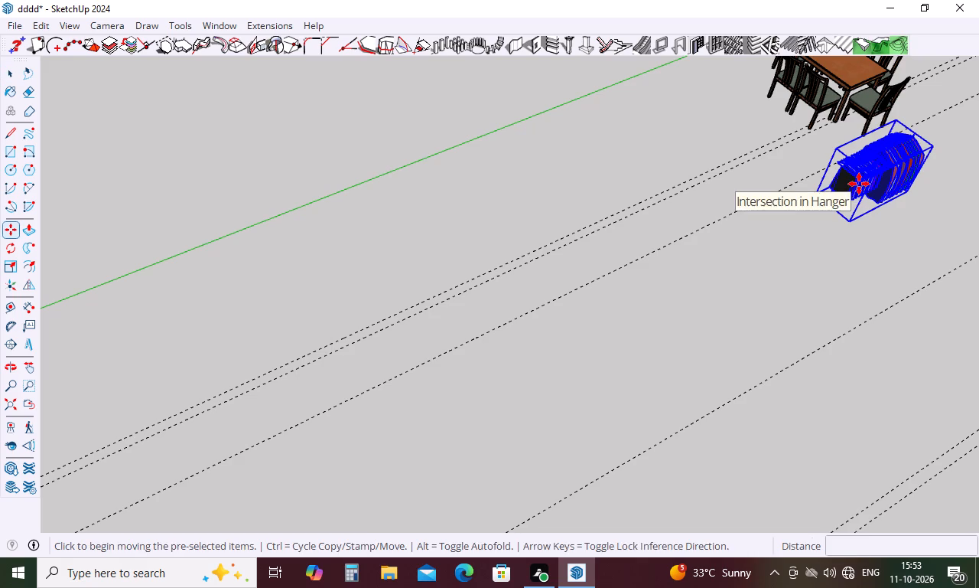
click(859, 184)
scroll(798, 183, down, 19)
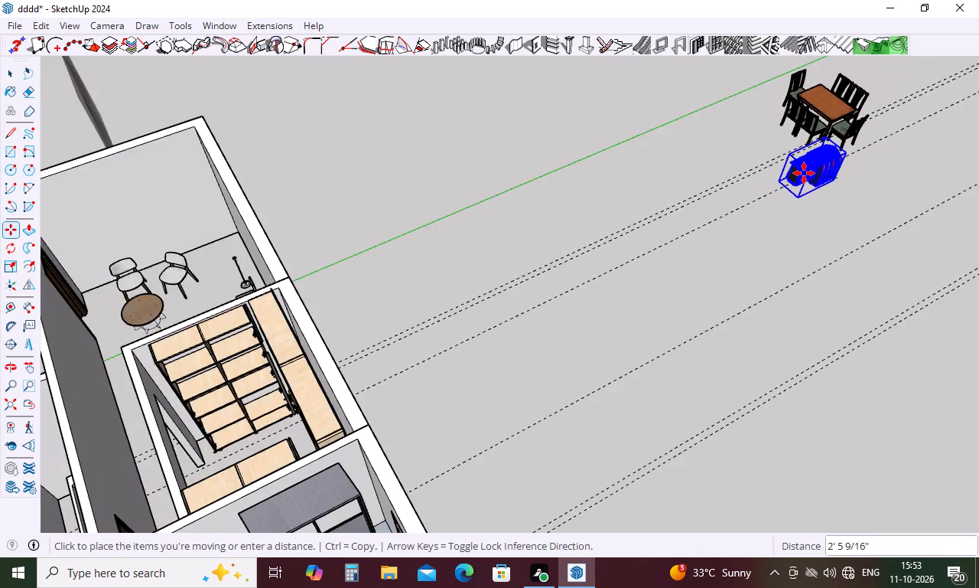
scroll(804, 173, down, 20)
scroll(804, 171, down, 5)
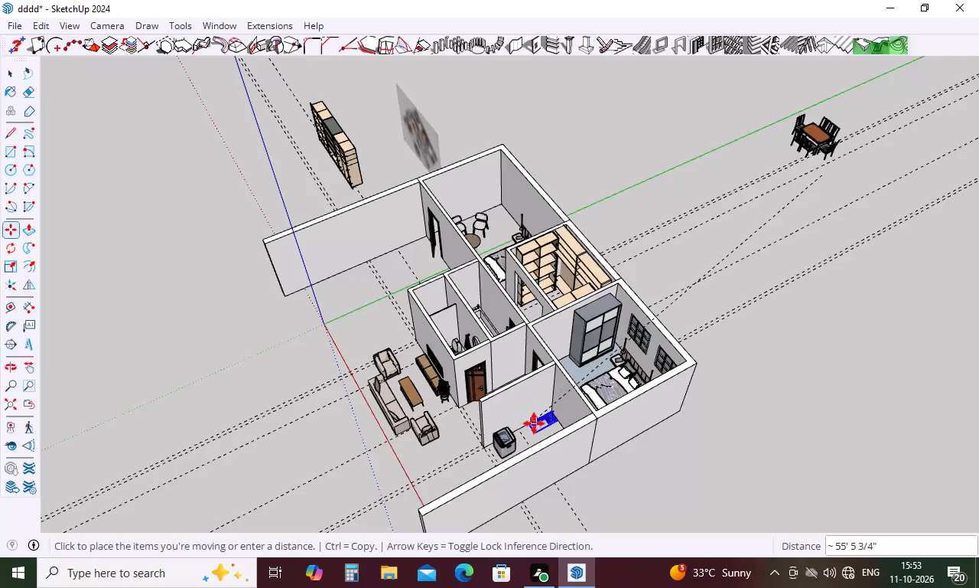
click(518, 403)
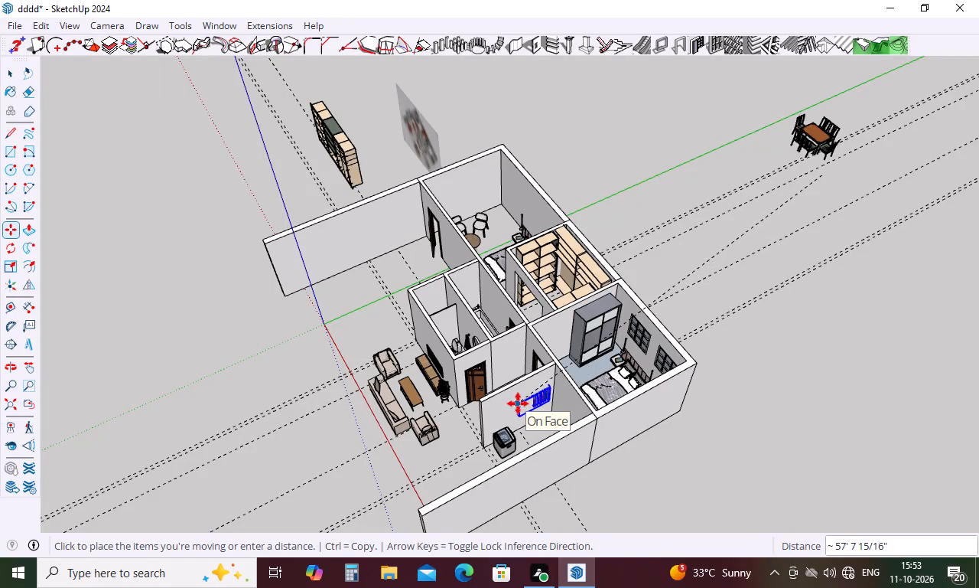
Move the hanging clothes set about 2' out from the partition wall into the washing machine's room.
scroll(534, 420, up, 12)
scroll(534, 420, up, 14)
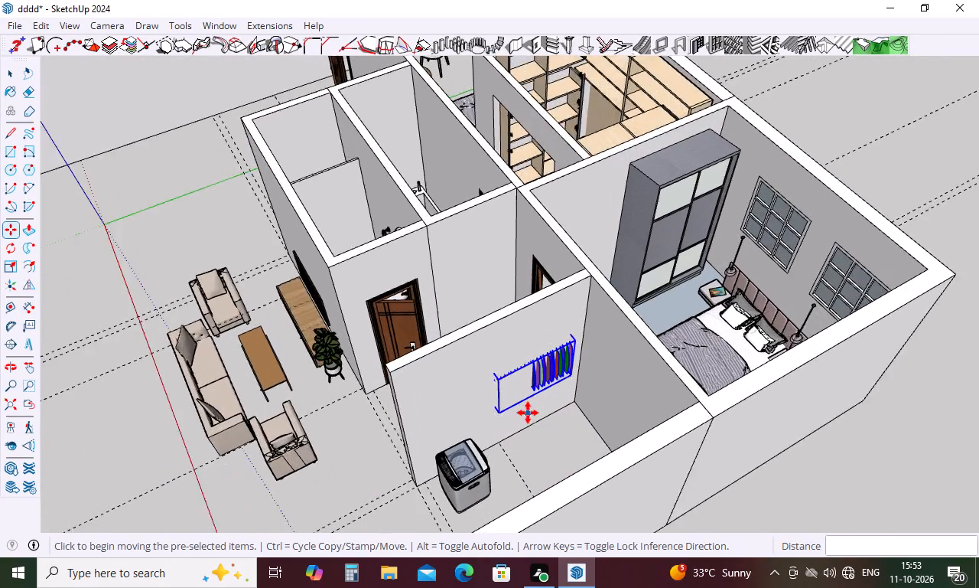
scroll(528, 413, up, 10)
click(473, 413)
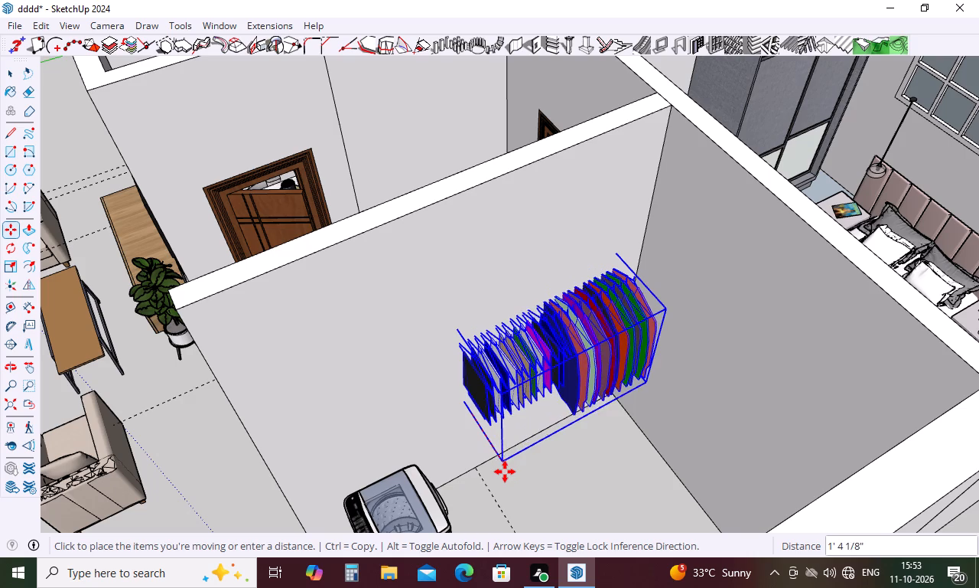
click(512, 492)
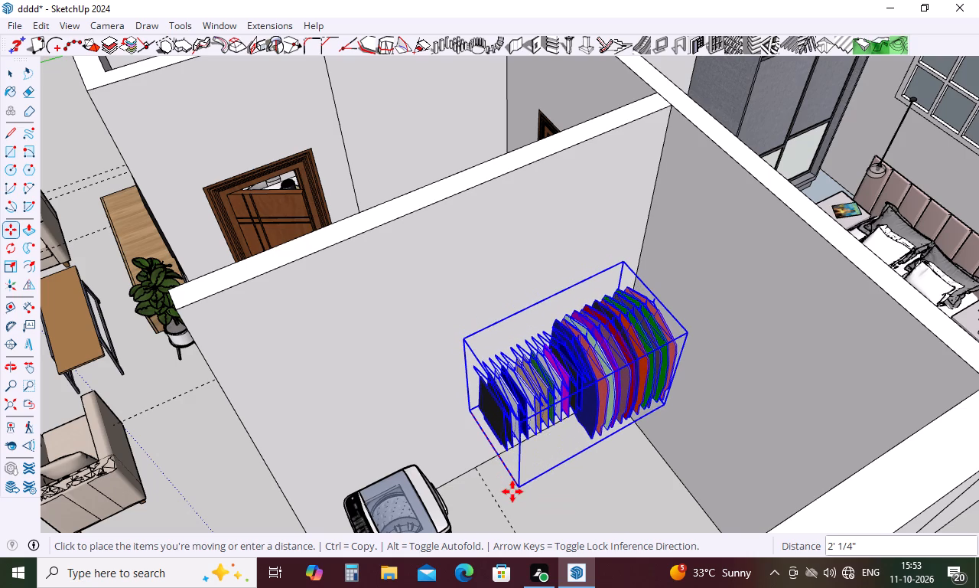
middle_drag(620, 423, 672, 345)
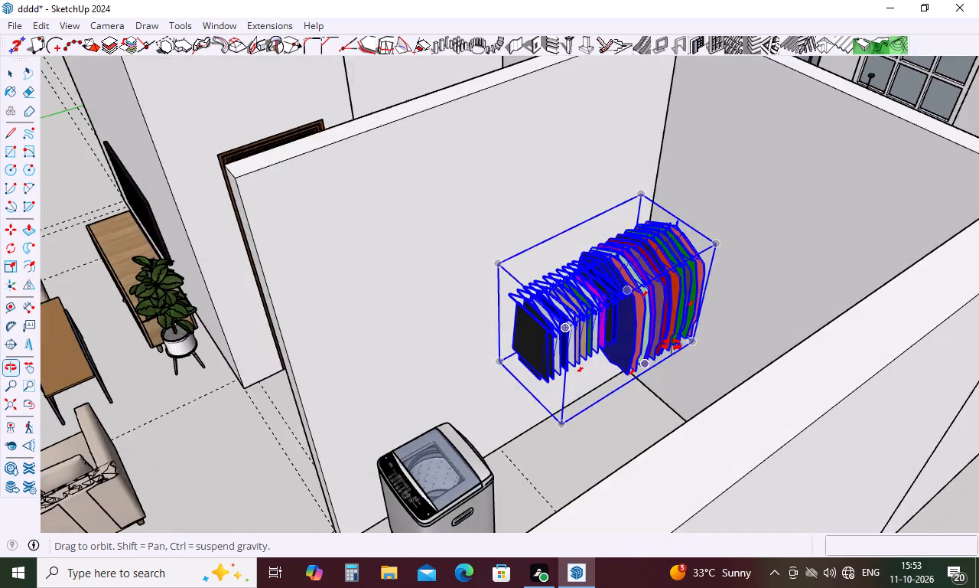
middle_drag(672, 345, 676, 338)
middle_drag(644, 328, 763, 372)
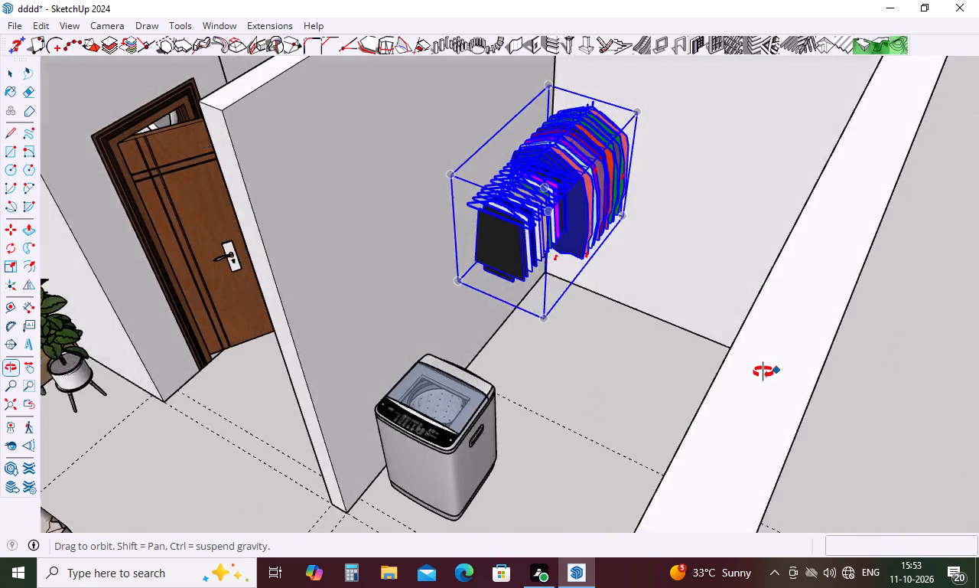
middle_drag(763, 372, 845, 344)
key(space)
Compare the front rooms with the floor plan image and examine the washing machine's position beside the partition wall.
scroll(631, 289, down, 15)
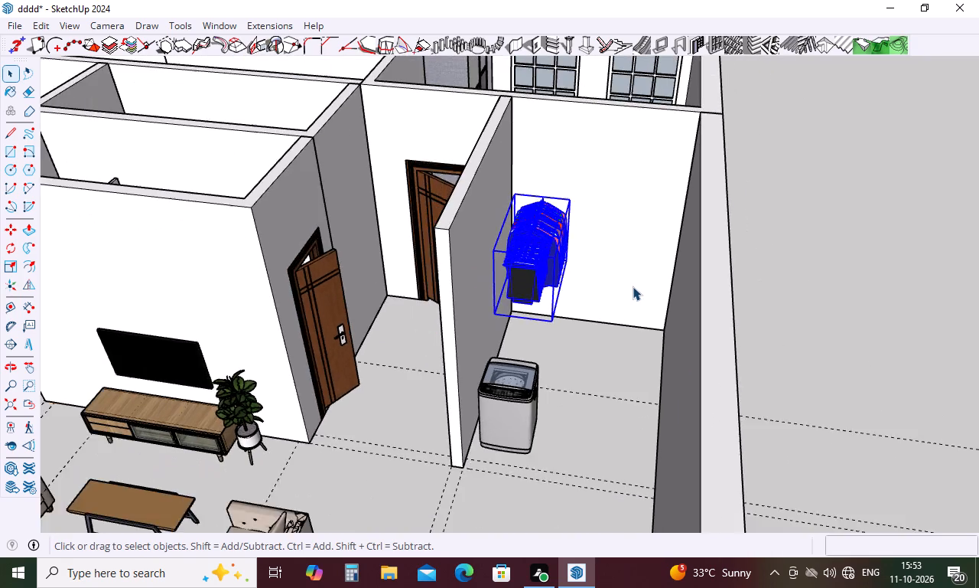
scroll(633, 286, down, 16)
scroll(633, 291, down, 6)
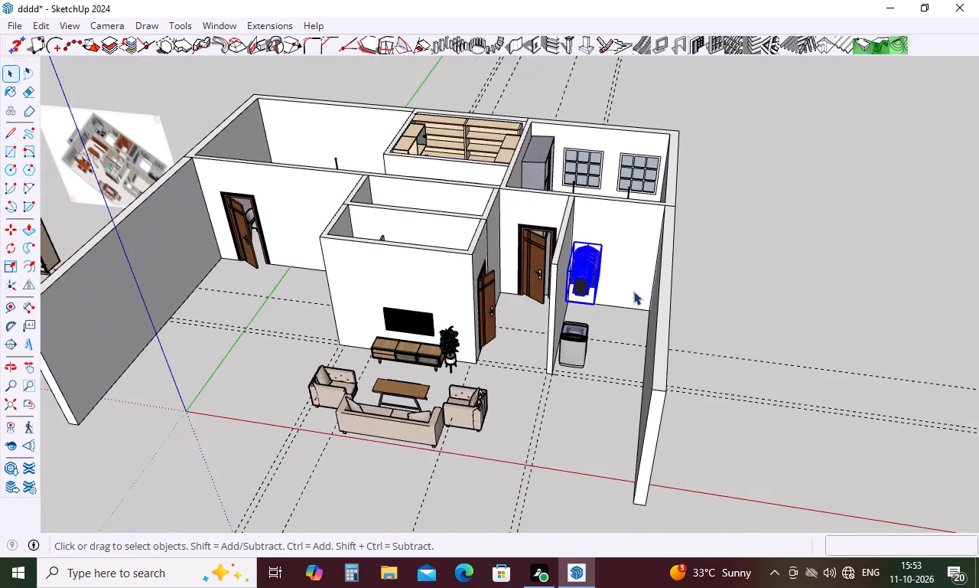
scroll(633, 291, down, 5)
scroll(268, 201, up, 16)
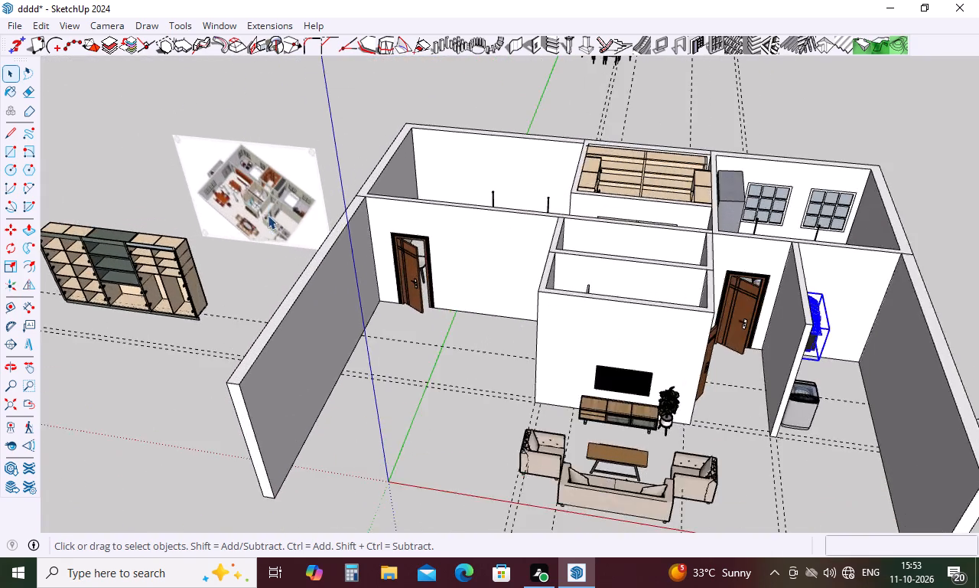
scroll(268, 215, up, 14)
scroll(277, 213, down, 12)
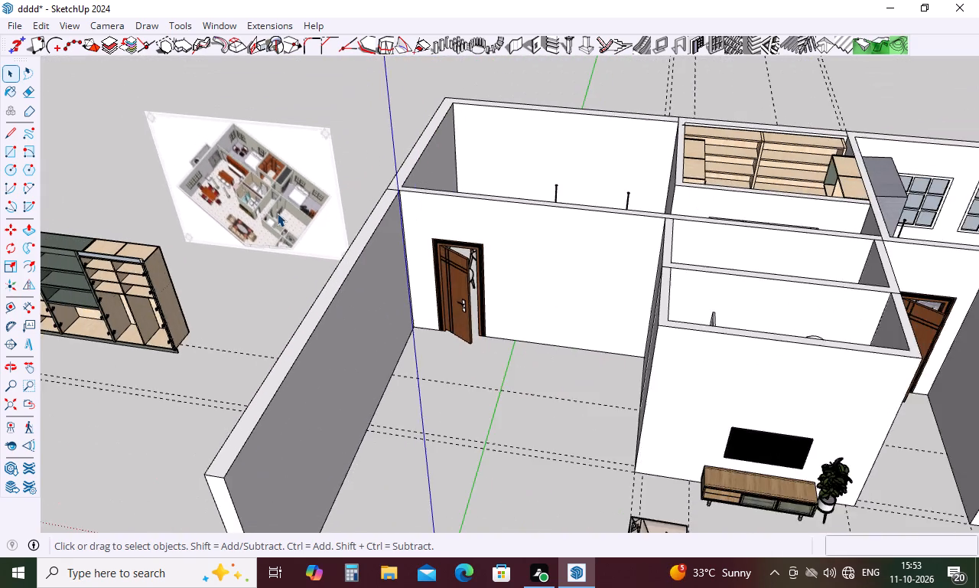
scroll(277, 213, down, 14)
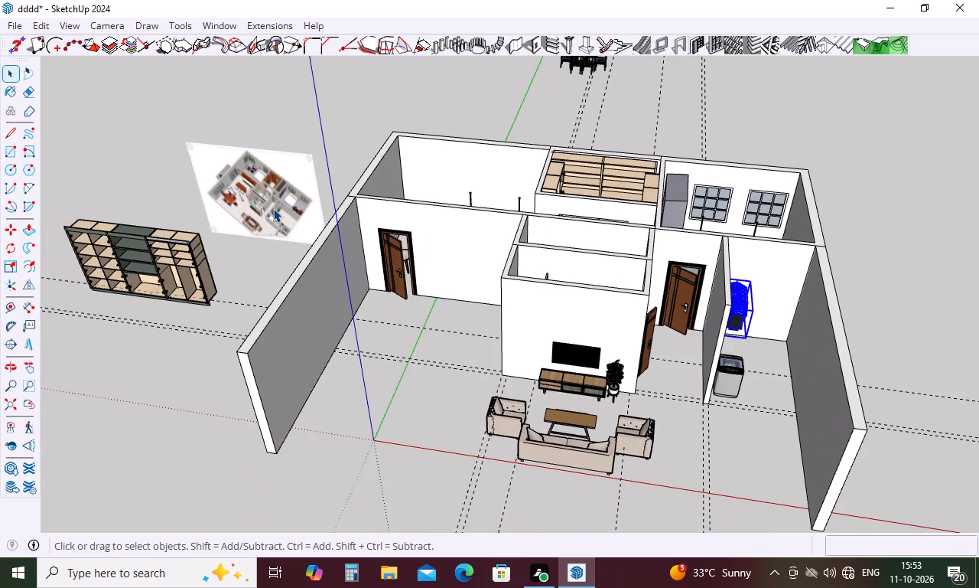
scroll(273, 208, down, 5)
scroll(650, 325, up, 7)
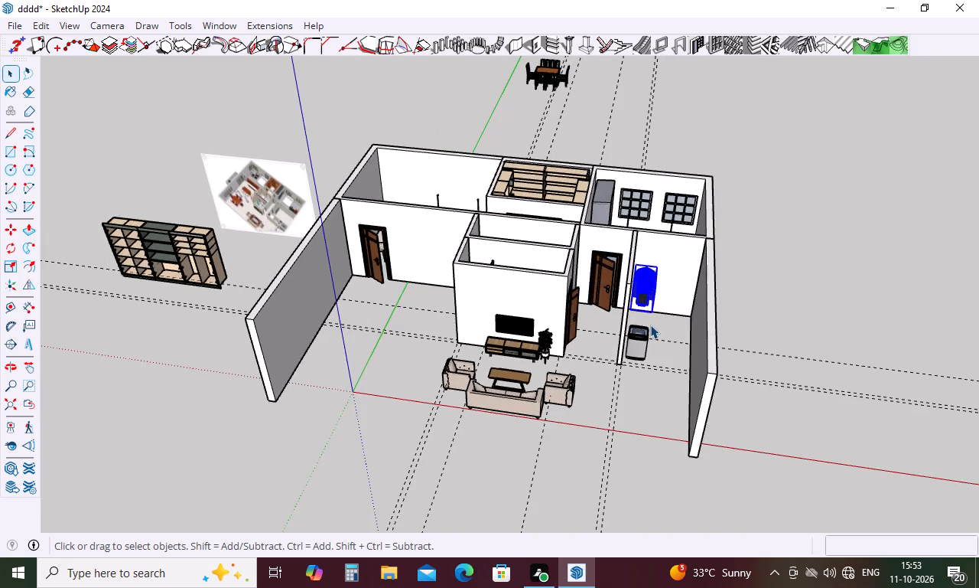
scroll(650, 325, up, 7)
middle_drag(657, 323, 564, 293)
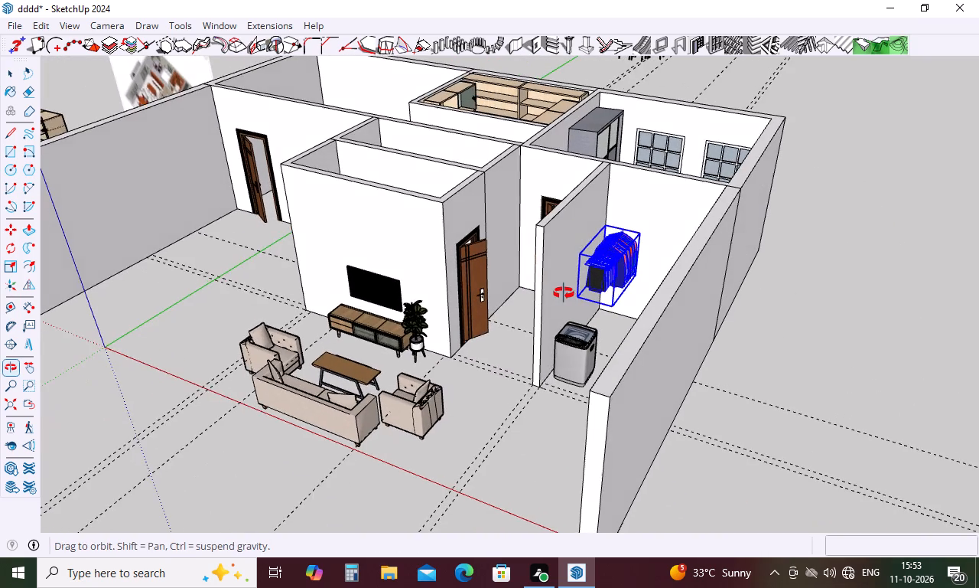
middle_drag(564, 293, 556, 294)
scroll(592, 274, up, 6)
middle_drag(552, 379, 584, 412)
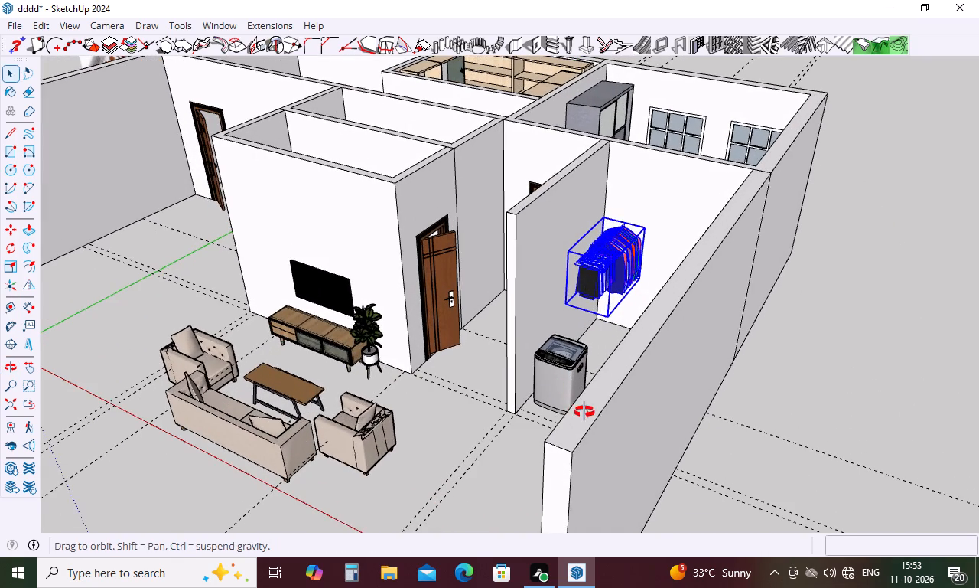
middle_drag(584, 412, 648, 423)
scroll(642, 410, up, 6)
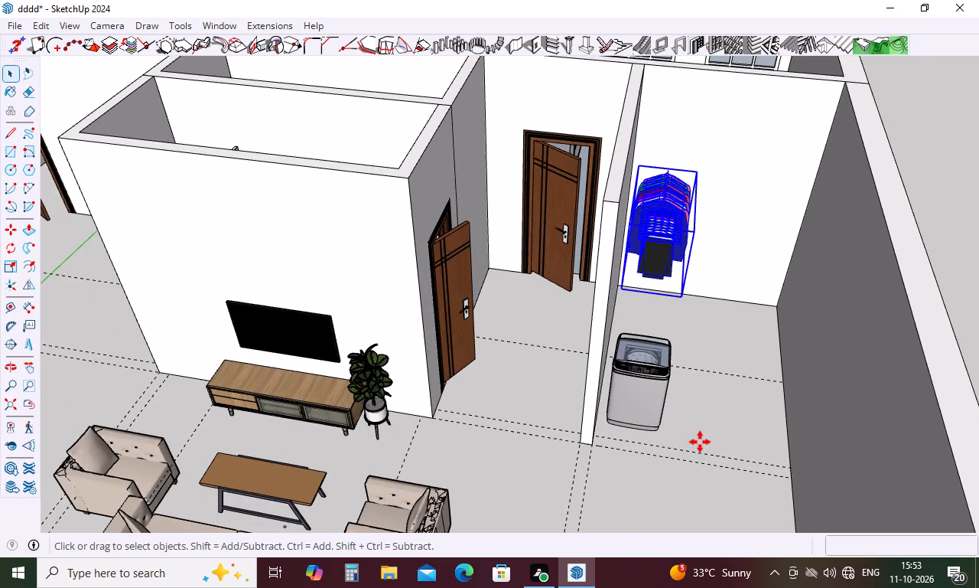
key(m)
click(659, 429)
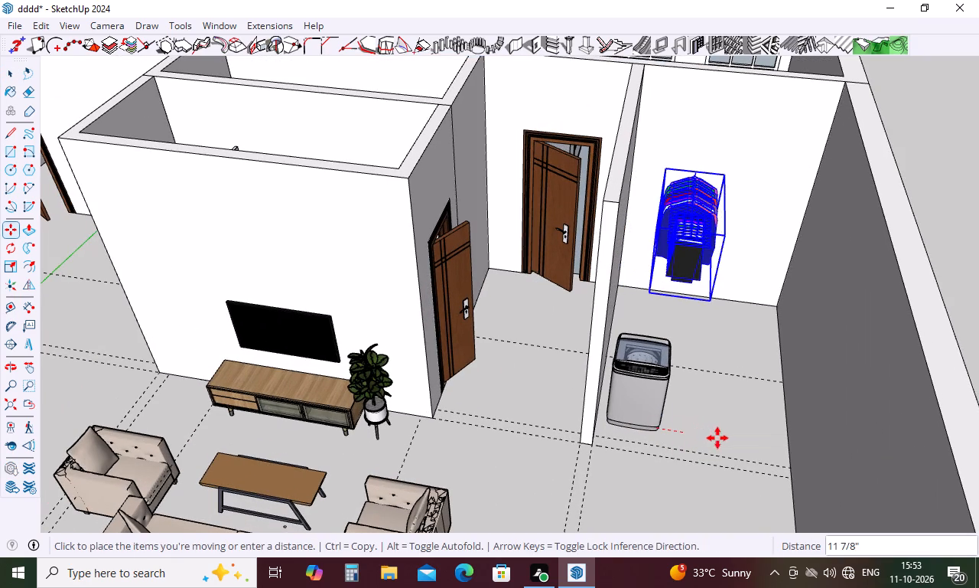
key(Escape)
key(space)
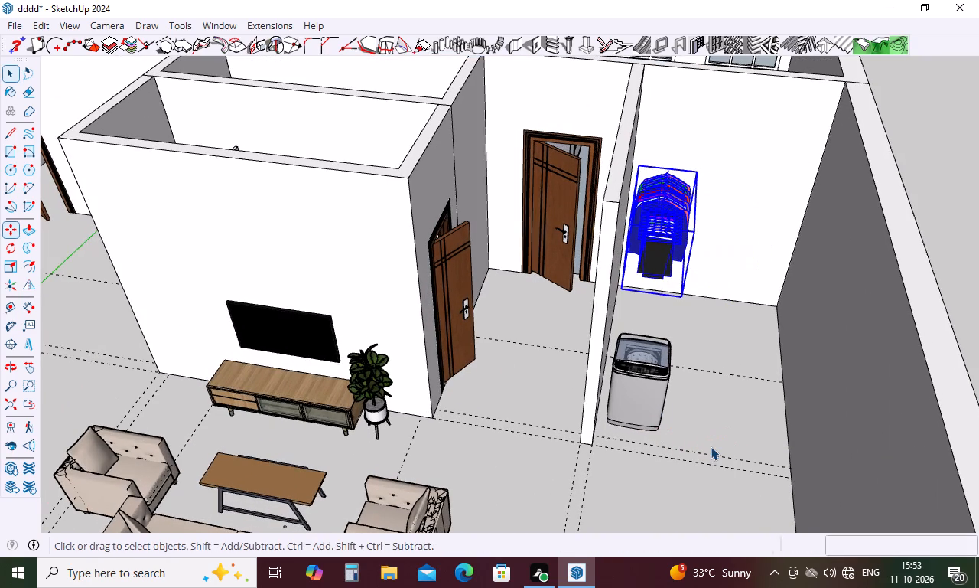
Move the washing machine about 4' 8" across the room to the outer wall, and shift it about 9" farther inside.
click(711, 443)
key(m)
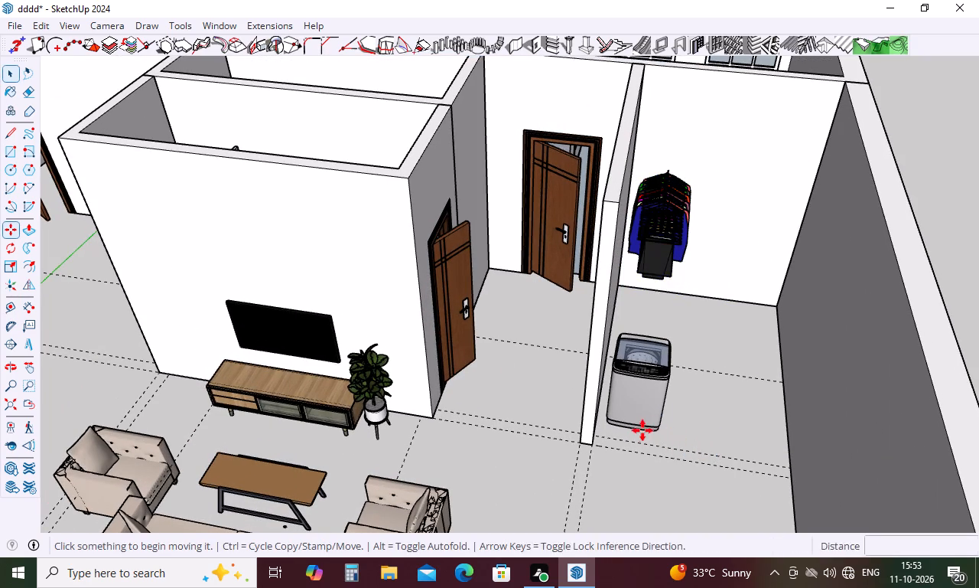
click(652, 428)
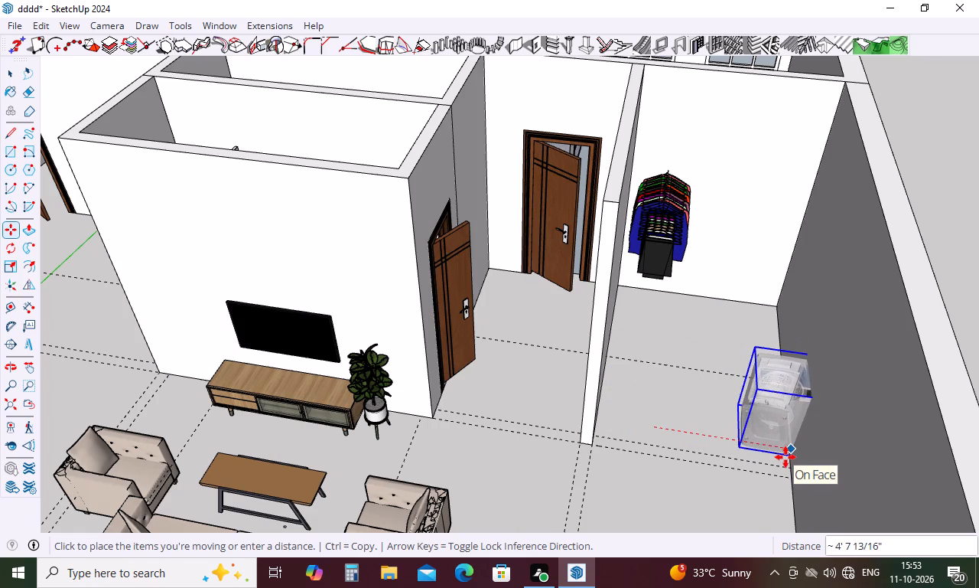
click(785, 457)
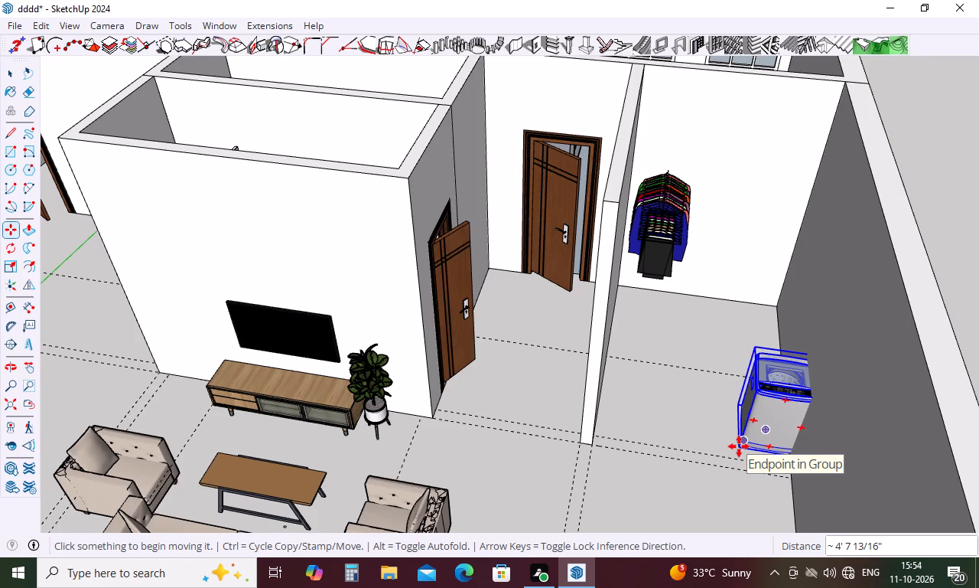
click(739, 446)
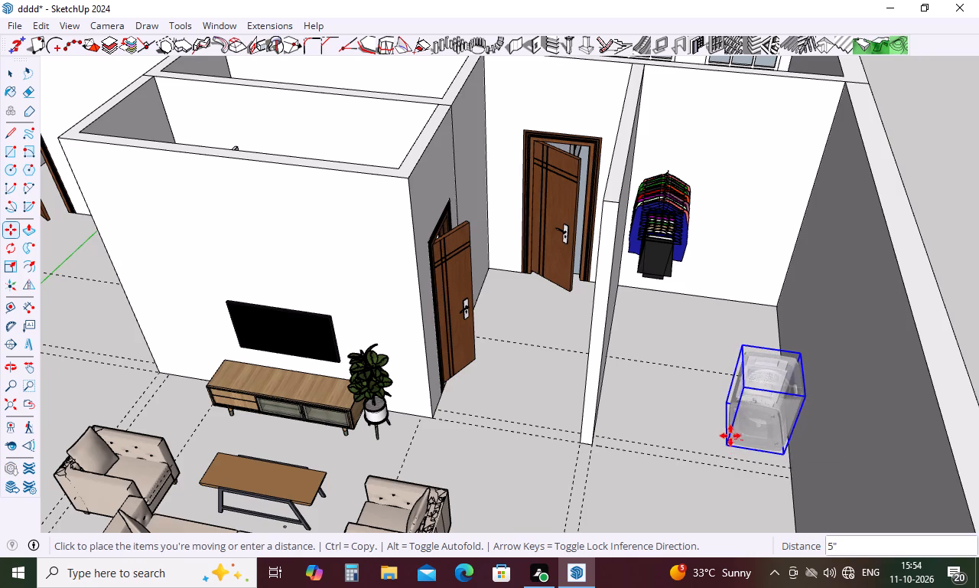
click(727, 426)
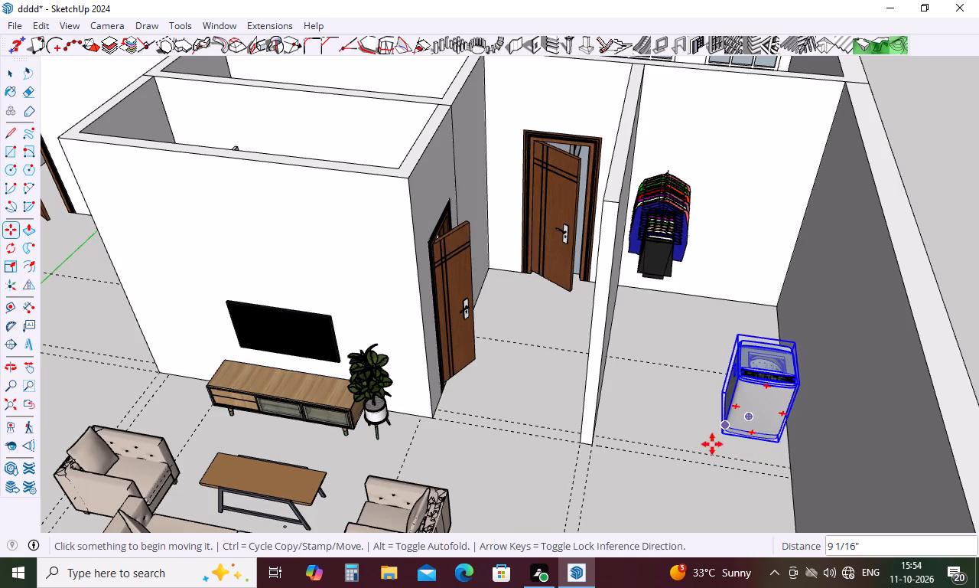
key(space)
middle_drag(694, 433, 653, 418)
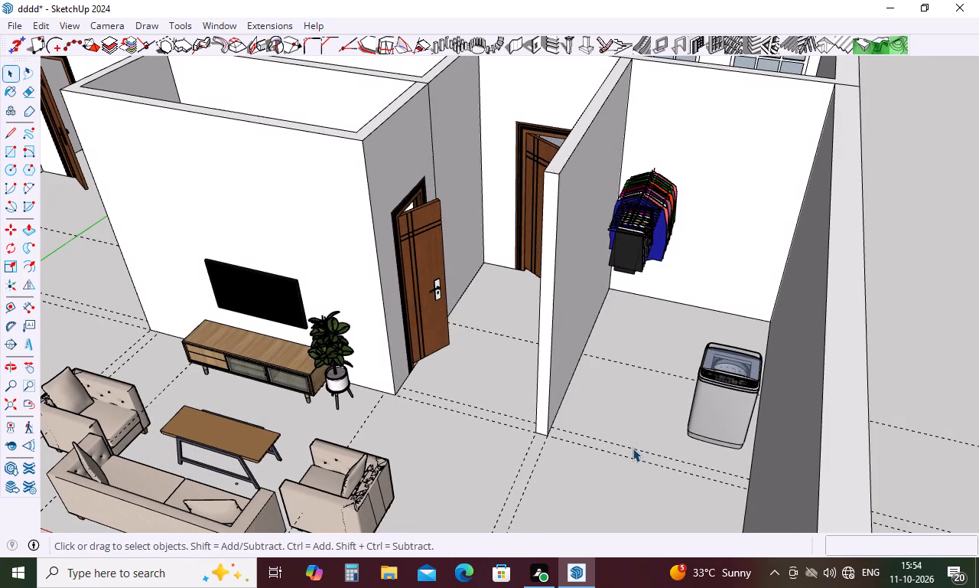
key(Escape)
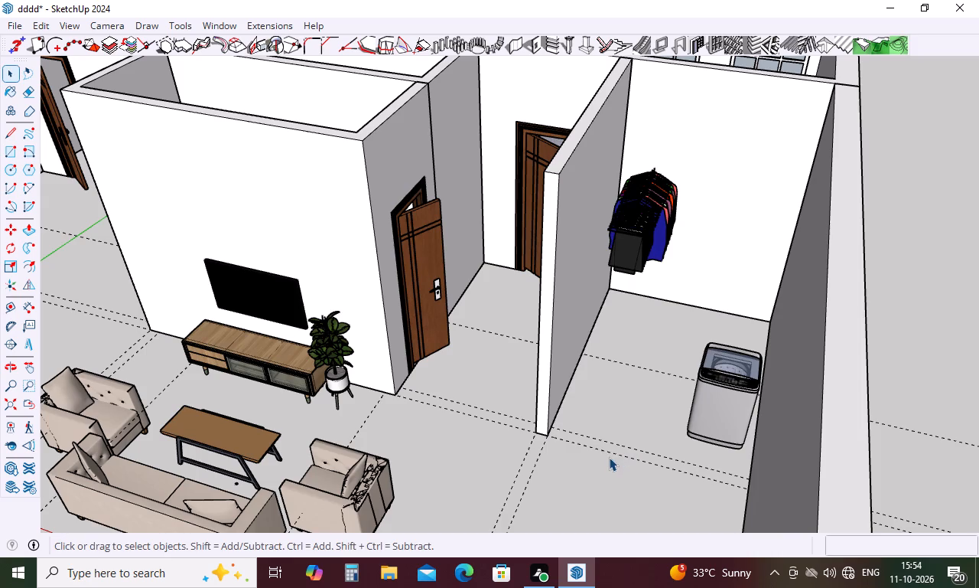
Close the washing machine room's open front with a 5" by 6' 8" wall base pulled up 10'.
key(r)
click(551, 439)
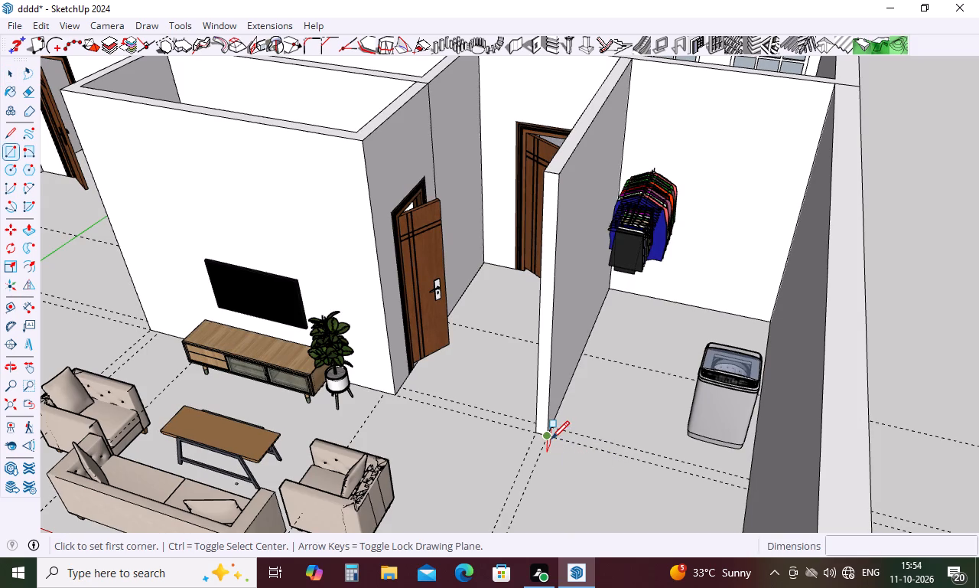
click(750, 480)
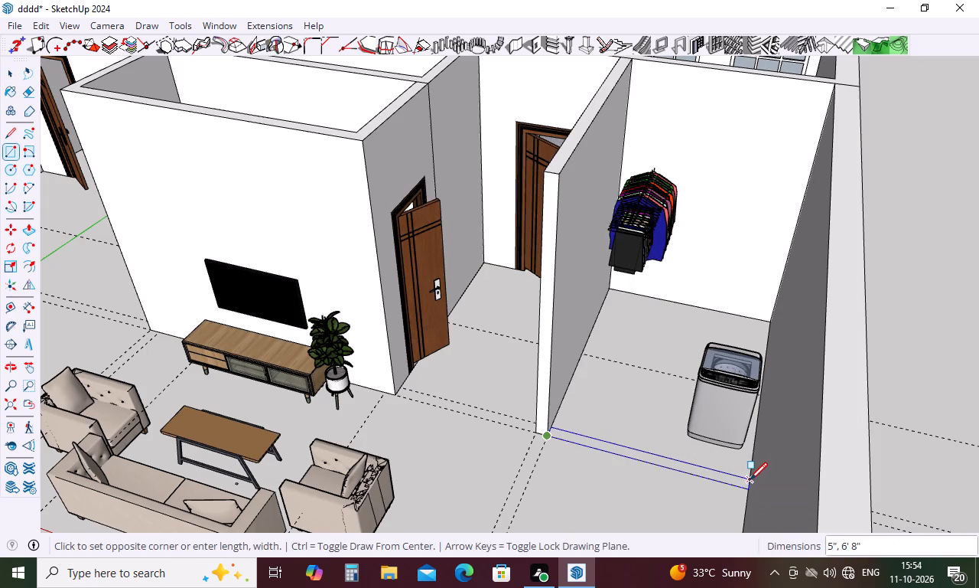
key(space)
key(p)
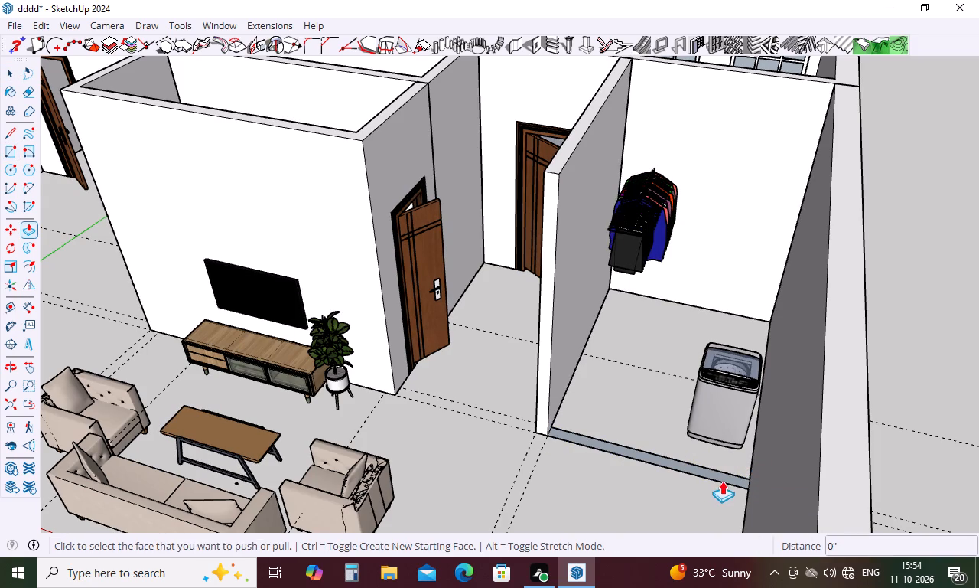
click(724, 477)
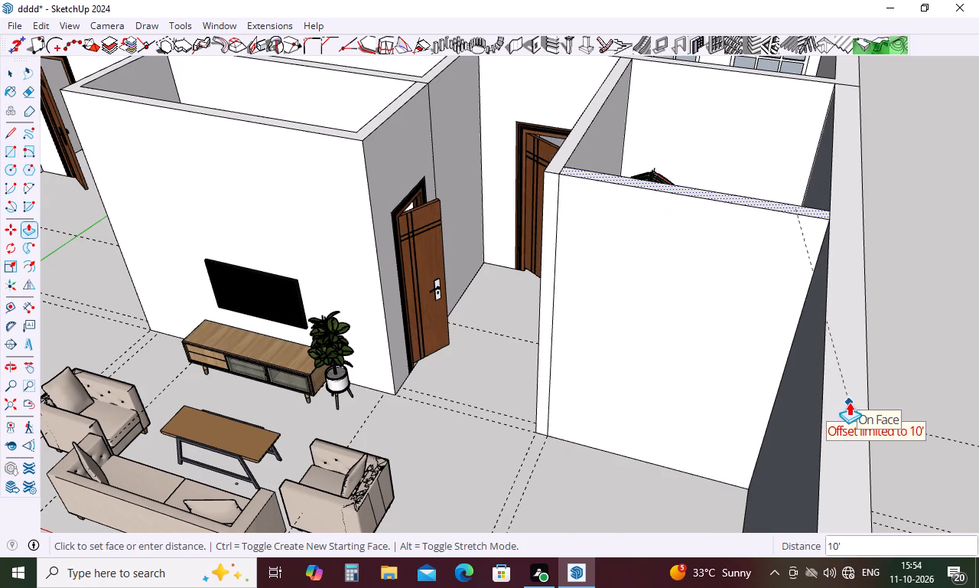
click(849, 402)
middle_drag(740, 361, 725, 395)
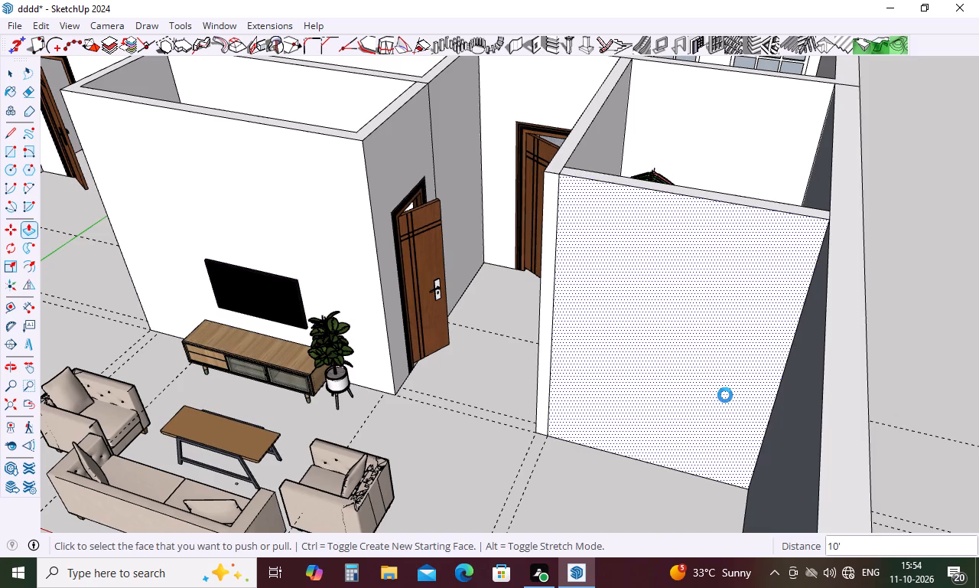
key(Escape)
Erase the seam edges where the new front wall meets the partition wall's end.
key(e)
middle_drag(564, 158, 562, 169)
middle_drag(562, 169, 554, 201)
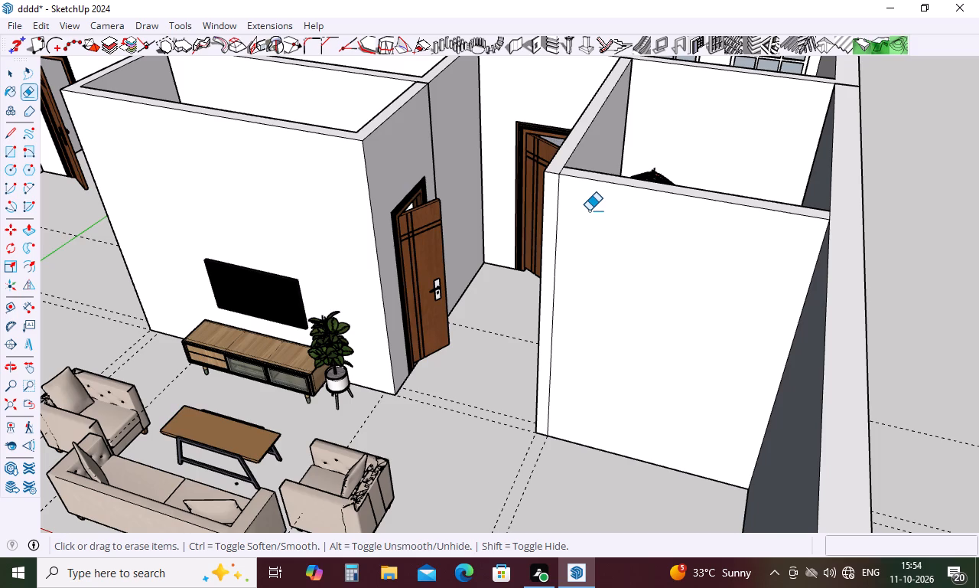
click(562, 171)
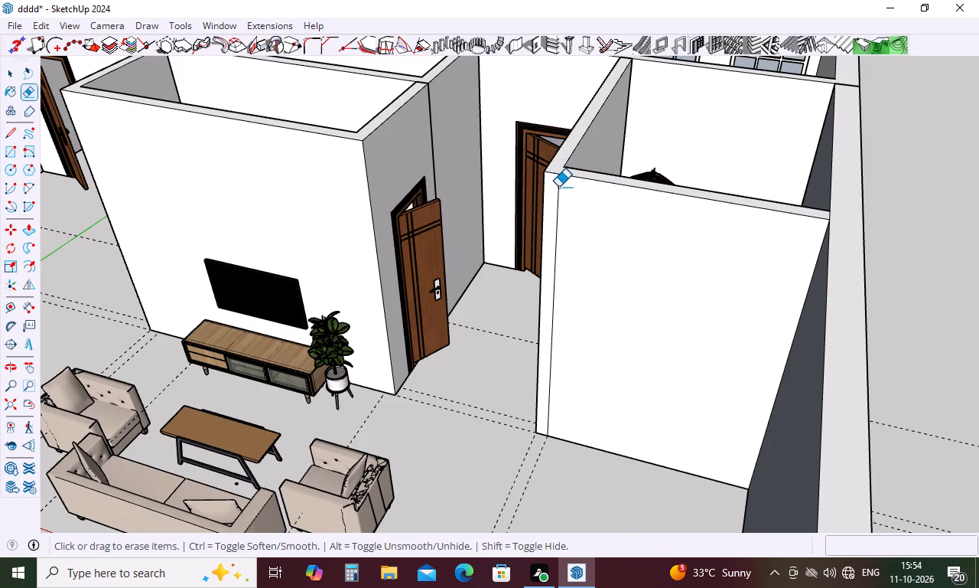
click(558, 187)
key(space)
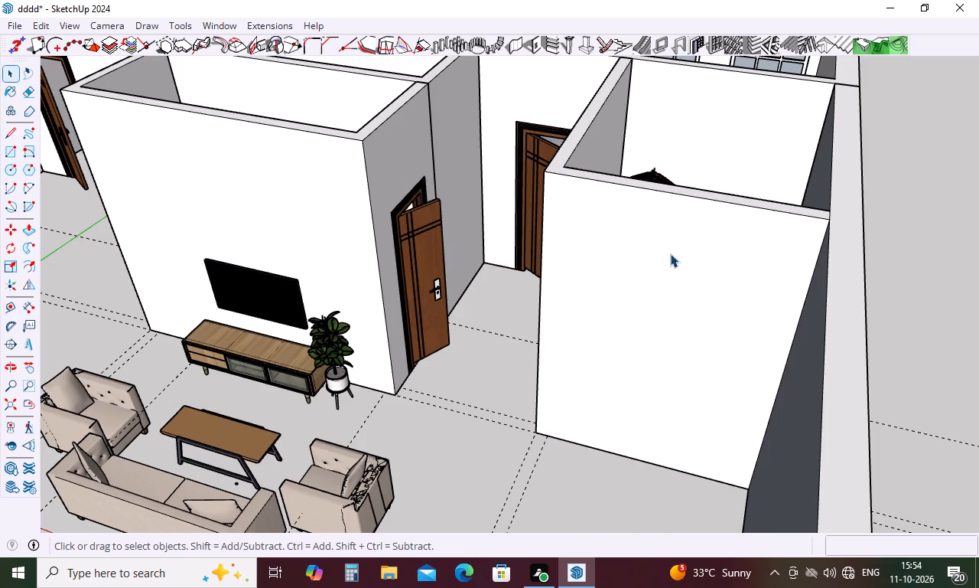
Select the new front wall with all its connected wall geometry and make it a group.
triple_click(670, 253)
triple_click(670, 253)
right_click(668, 245)
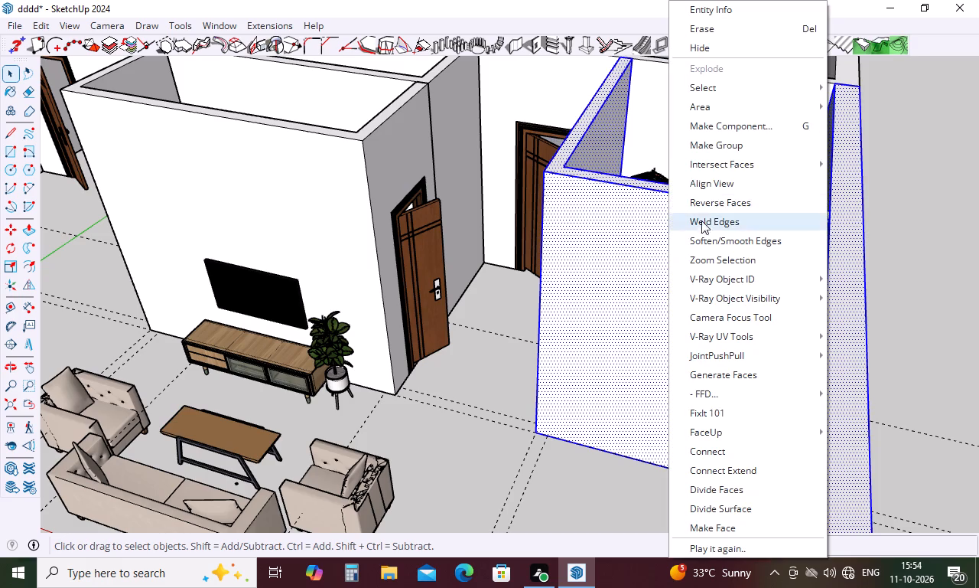
click(704, 145)
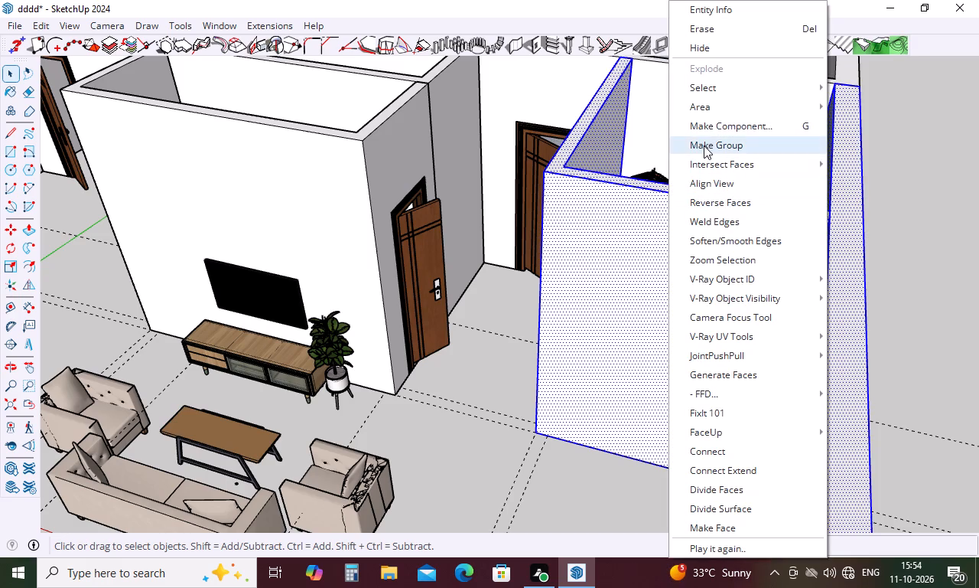
click(932, 197)
middle_drag(830, 171, 792, 316)
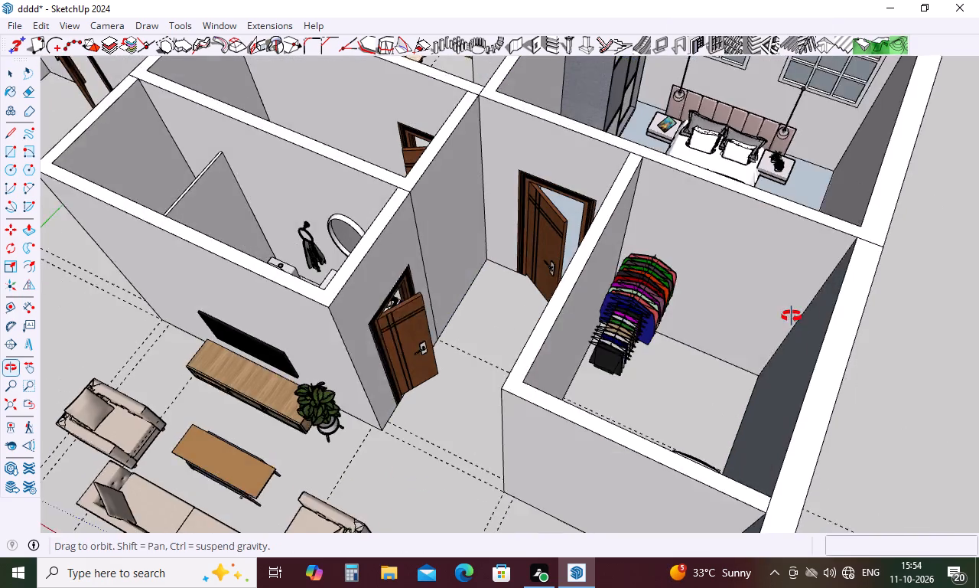
Examine the furnished house layout and the enclosed laundry room from above.
middle_drag(792, 316, 792, 318)
scroll(792, 312, down, 8)
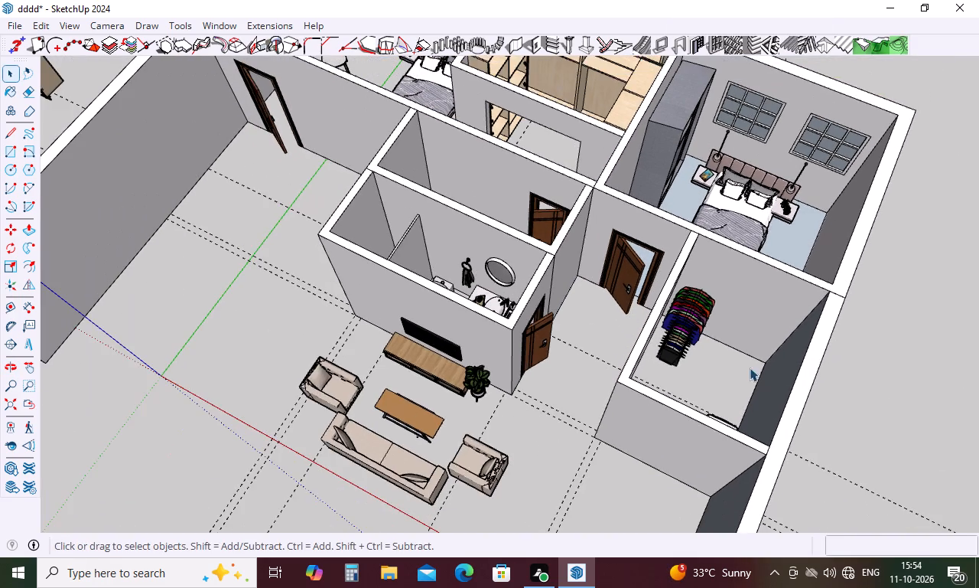
middle_drag(746, 370, 680, 441)
scroll(649, 325, down, 4)
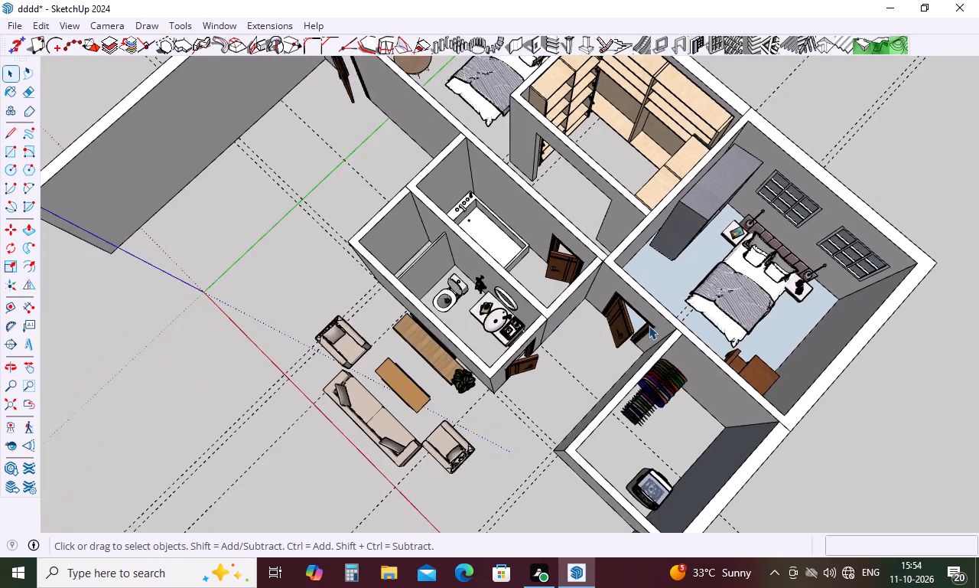
scroll(649, 325, down, 7)
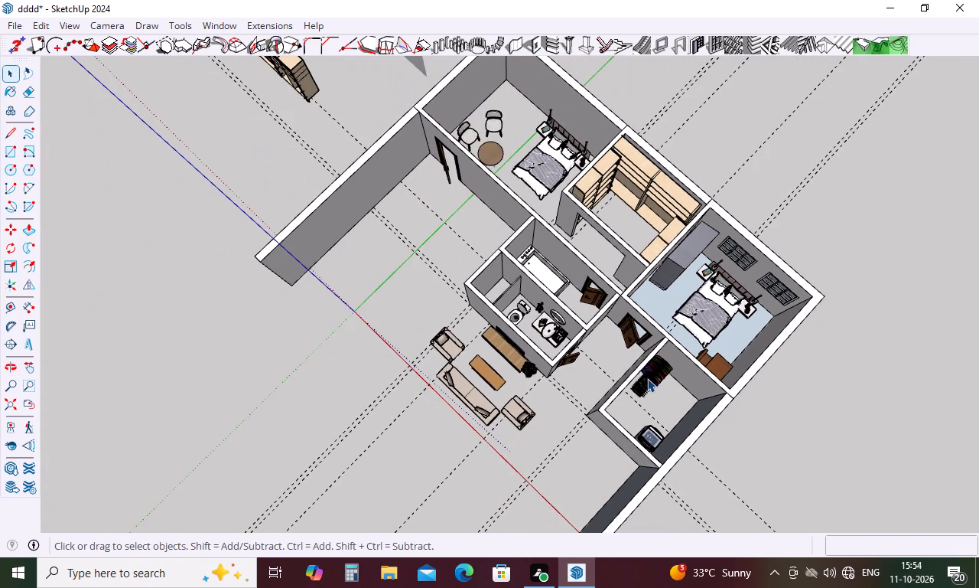
scroll(641, 391, down, 1)
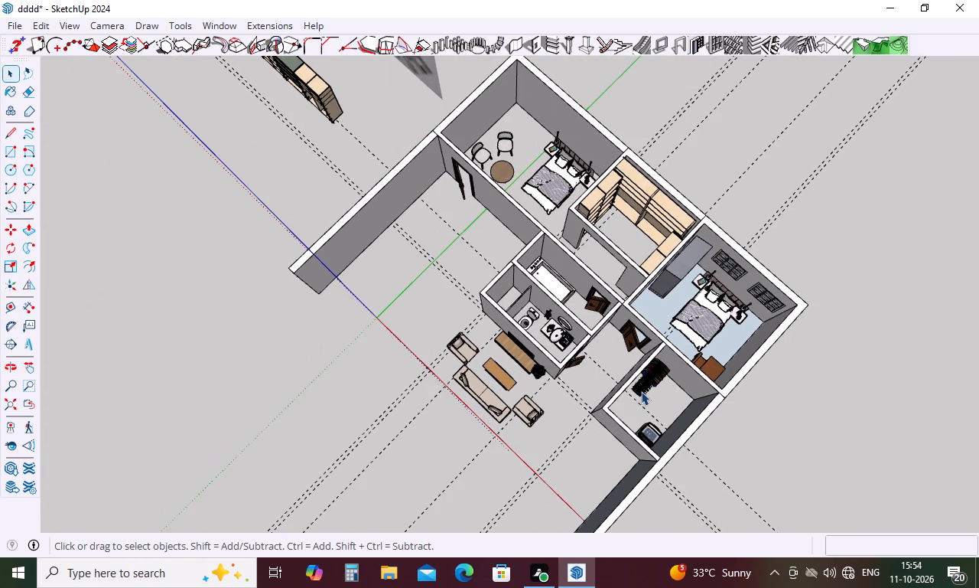
middle_drag(510, 244, 541, 205)
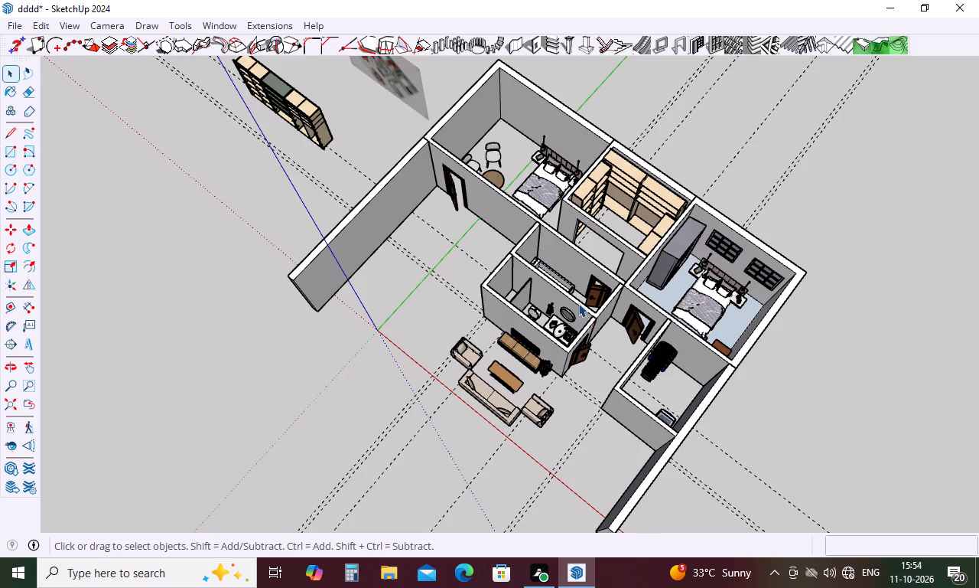
middle_drag(675, 394, 403, 296)
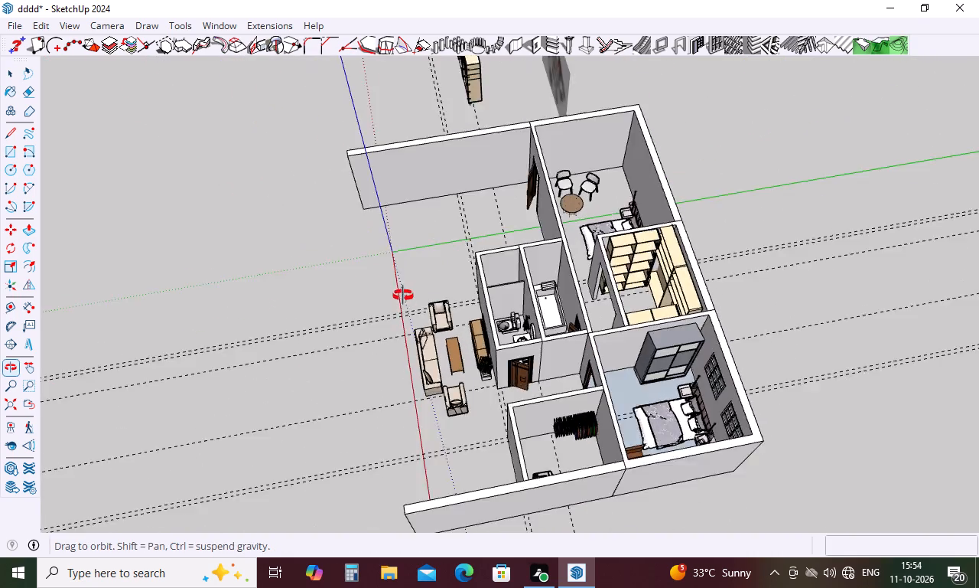
middle_drag(403, 296, 402, 295)
middle_drag(468, 326, 458, 433)
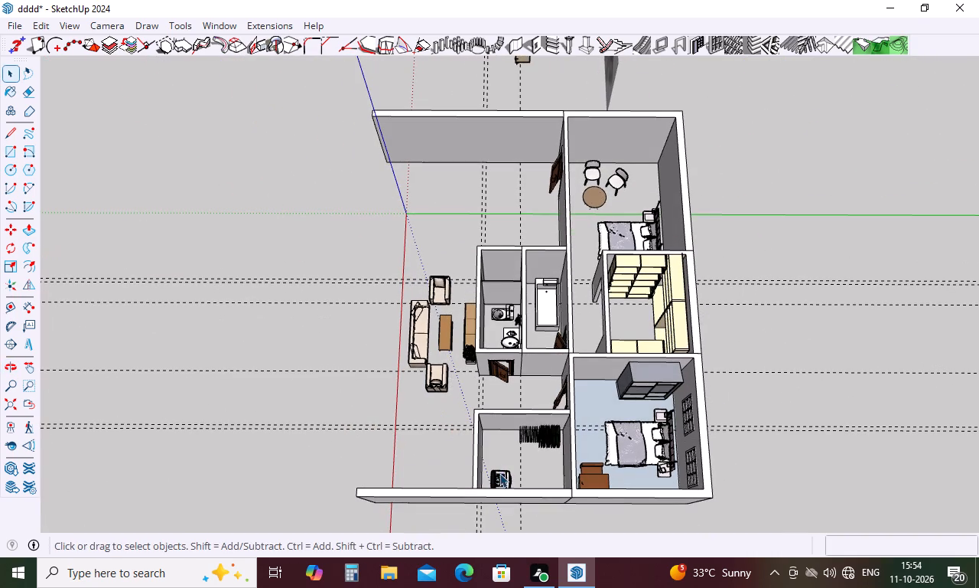
Scale the washing machine by about 1.18 along red, 2.32 in height and 1.3 along green.
click(499, 476)
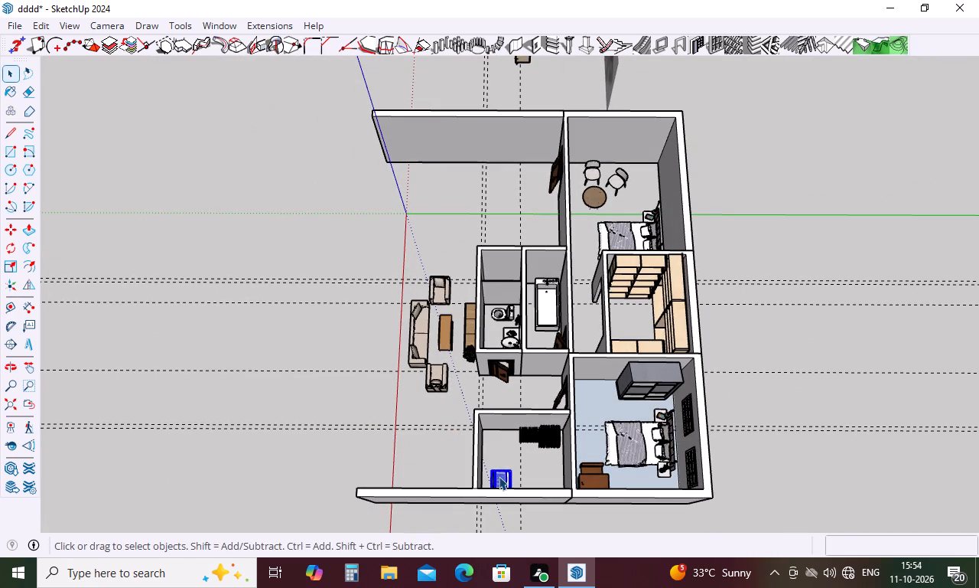
key(s)
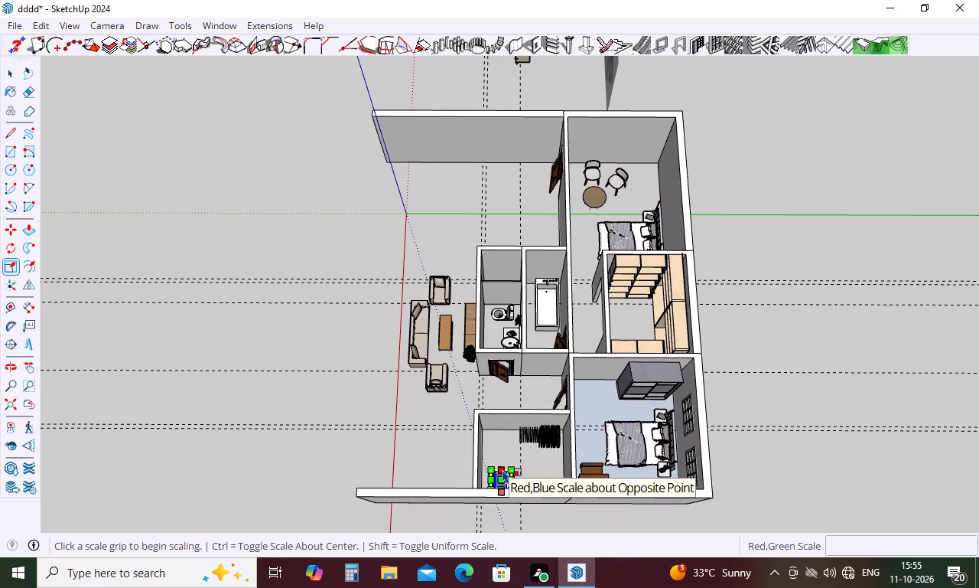
click(503, 469)
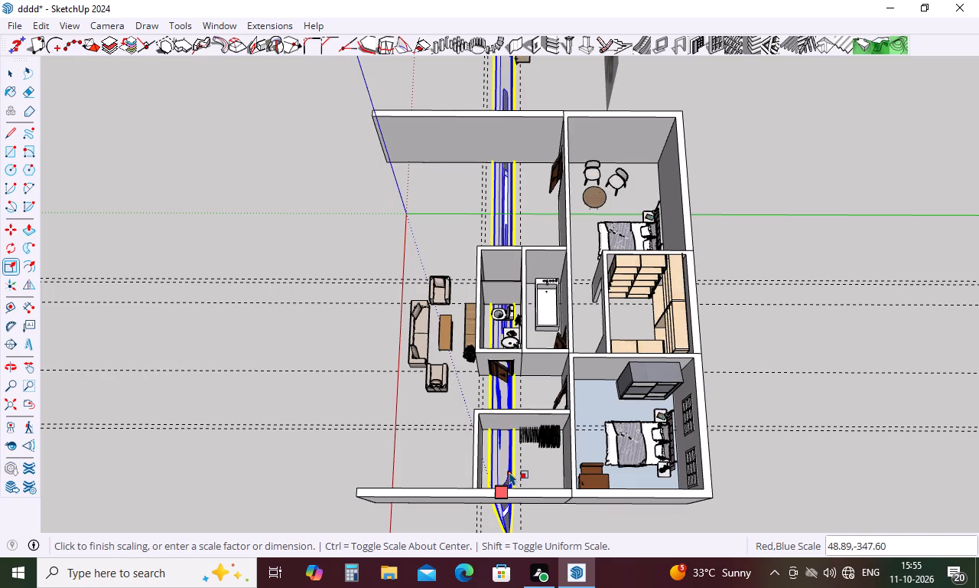
key(Escape)
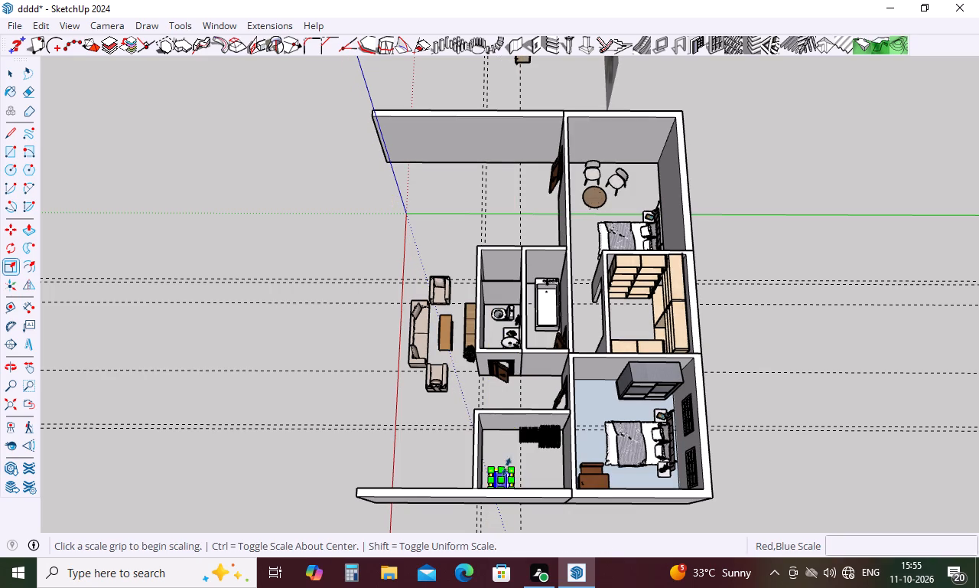
middle_drag(486, 486, 733, 550)
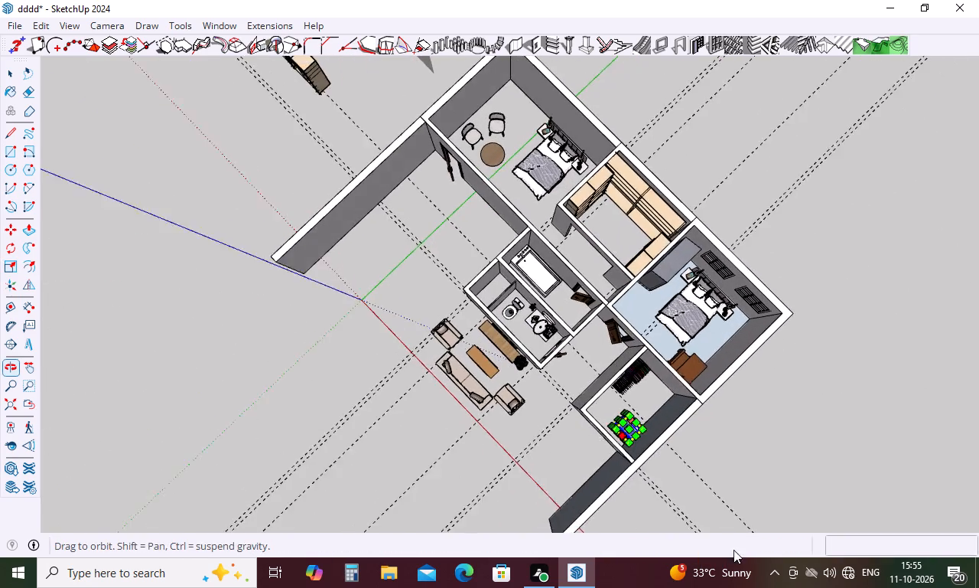
middle_drag(733, 550, 735, 554)
scroll(656, 428, up, 15)
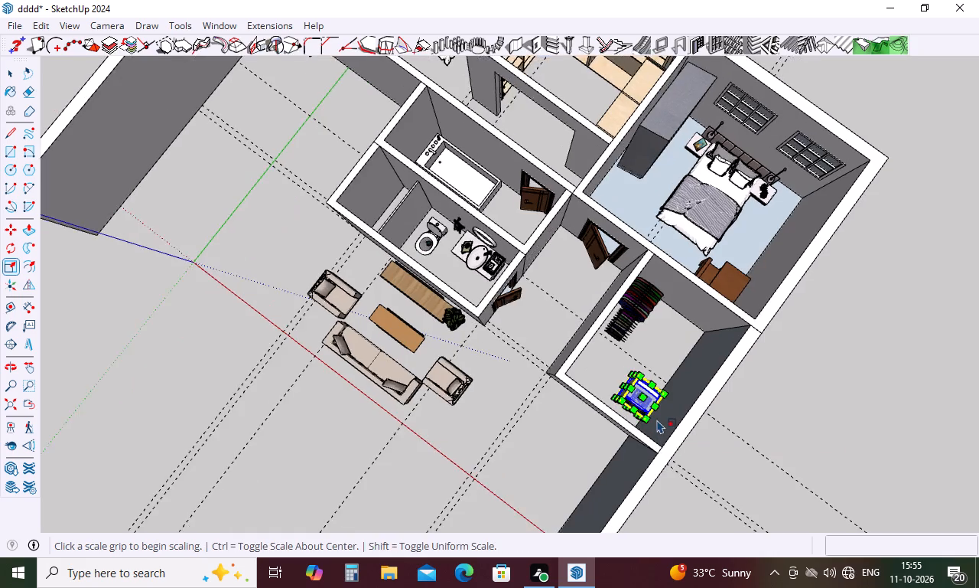
scroll(657, 420, up, 7)
click(657, 400)
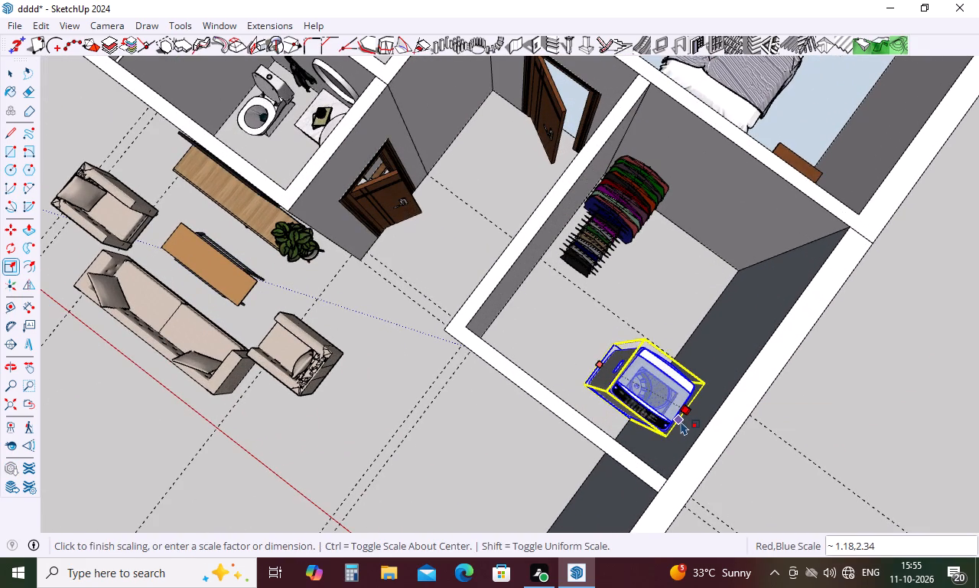
click(676, 422)
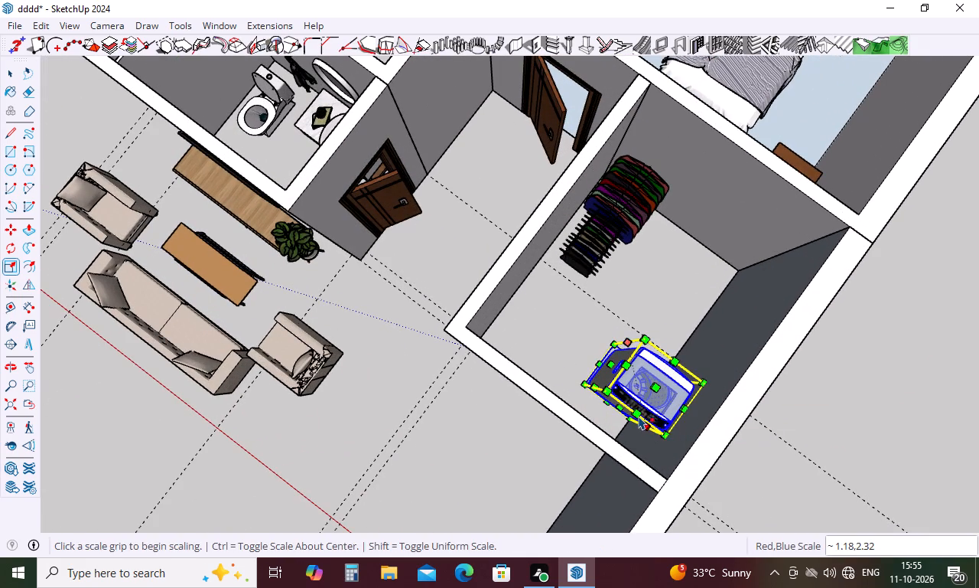
click(639, 416)
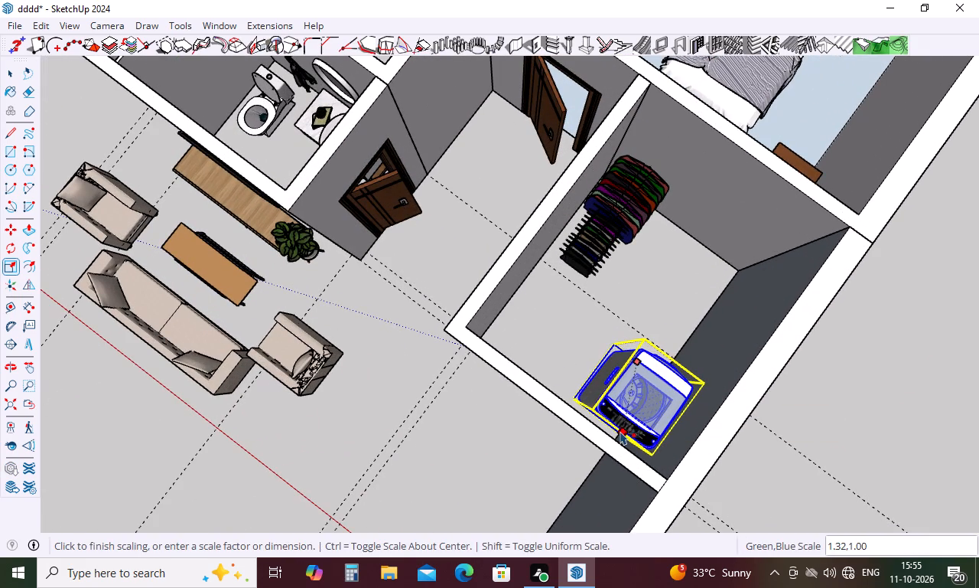
click(620, 431)
key(space)
click(774, 467)
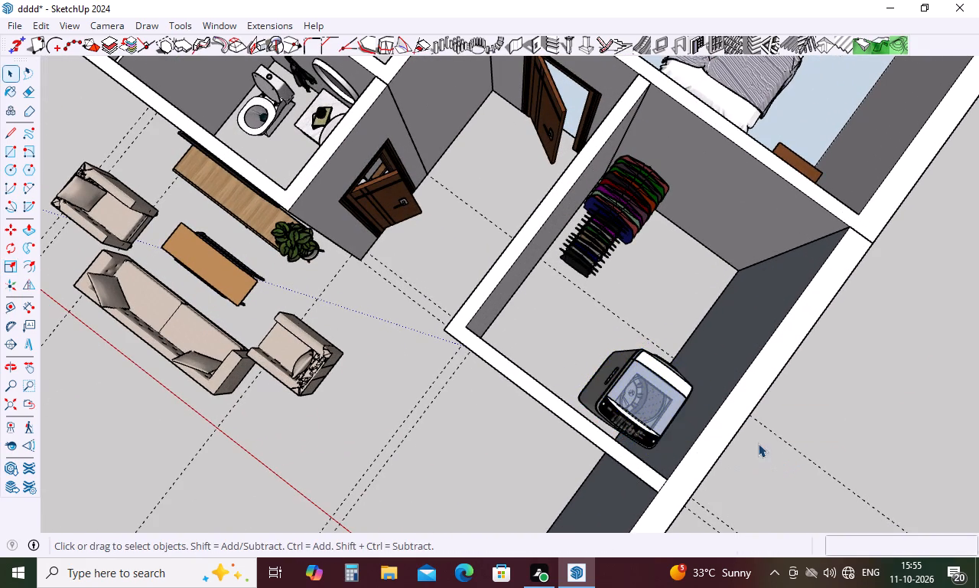
Move the six-chair dining table set about 70' 10" from behind the house into the open front area beside the living room seating.
middle_drag(758, 439, 784, 369)
scroll(796, 340, down, 5)
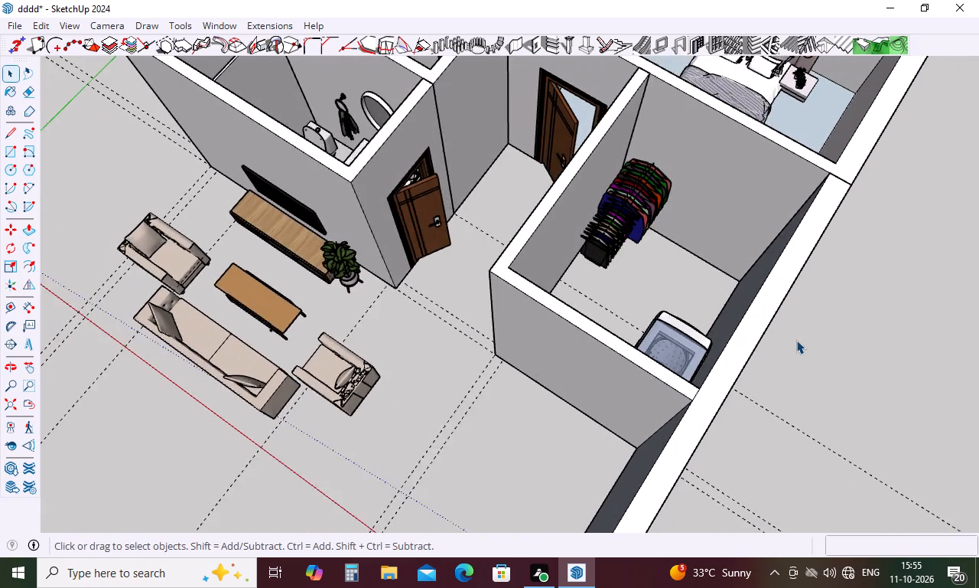
scroll(796, 340, down, 19)
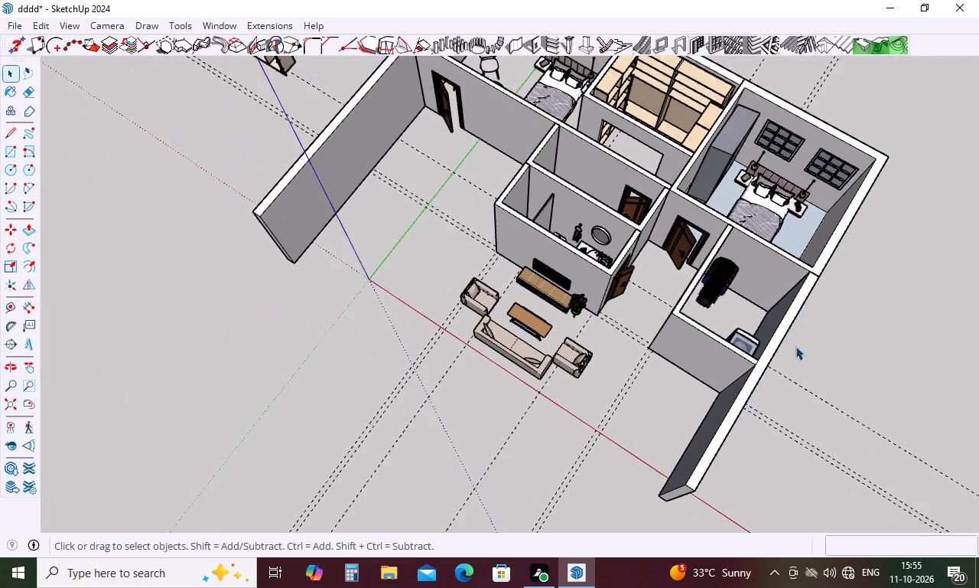
scroll(795, 346, down, 5)
middle_drag(793, 354, 776, 396)
scroll(776, 396, down, 4)
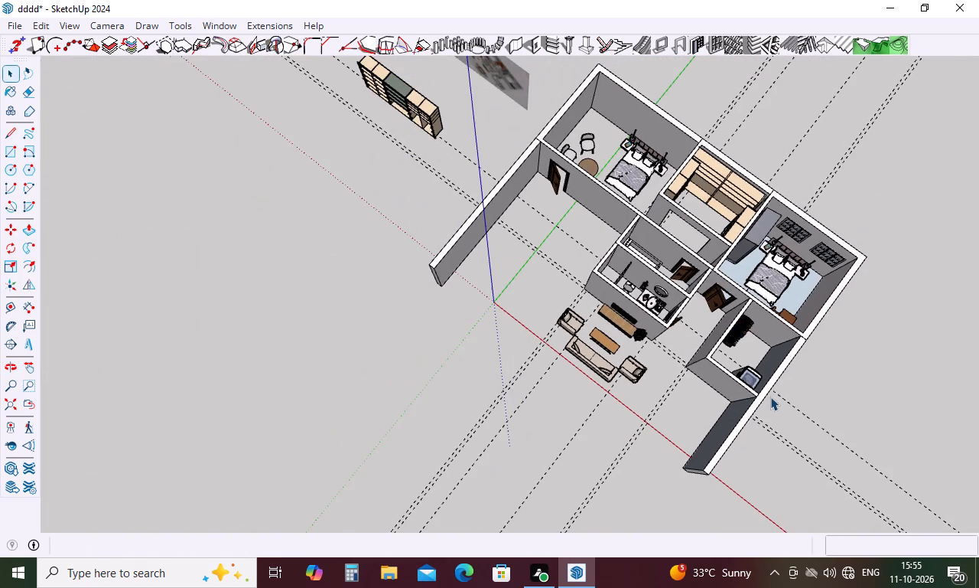
middle_drag(653, 379, 646, 384)
scroll(639, 384, down, 7)
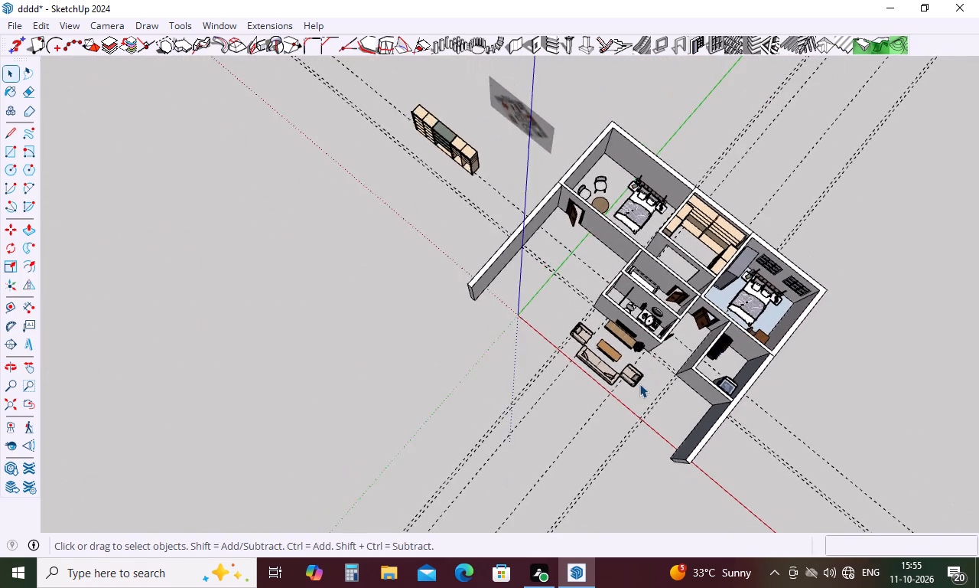
scroll(639, 384, down, 7)
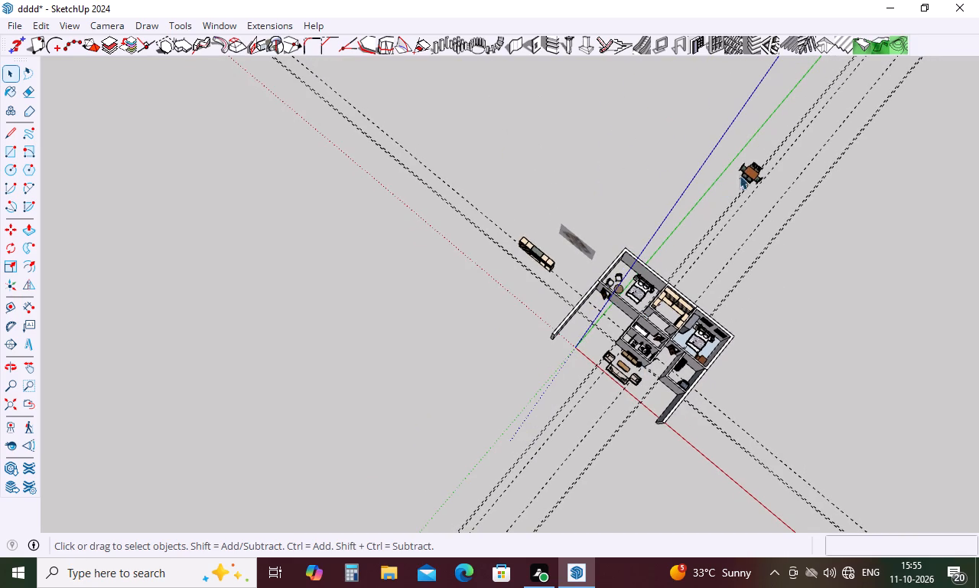
click(748, 168)
key(m)
click(750, 161)
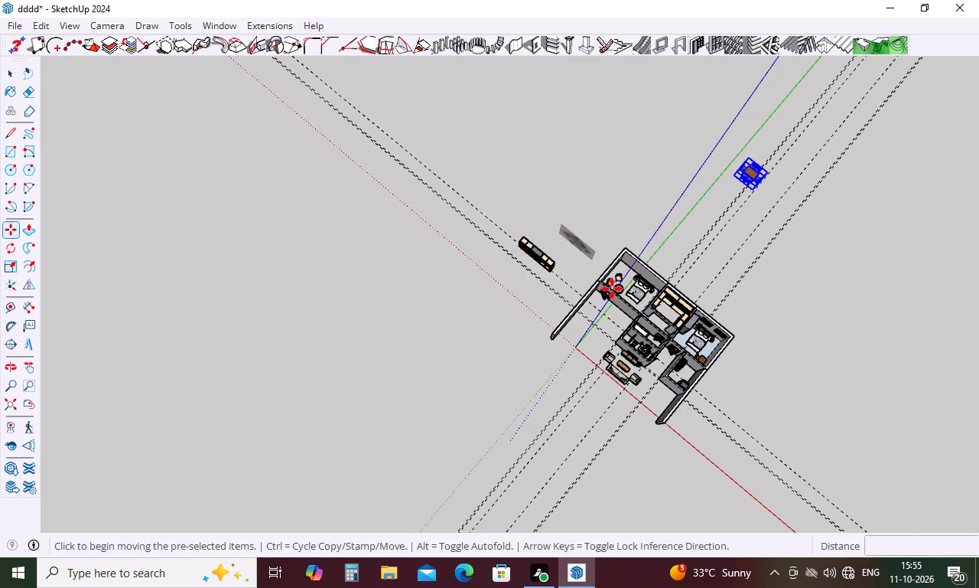
scroll(594, 333, up, 5)
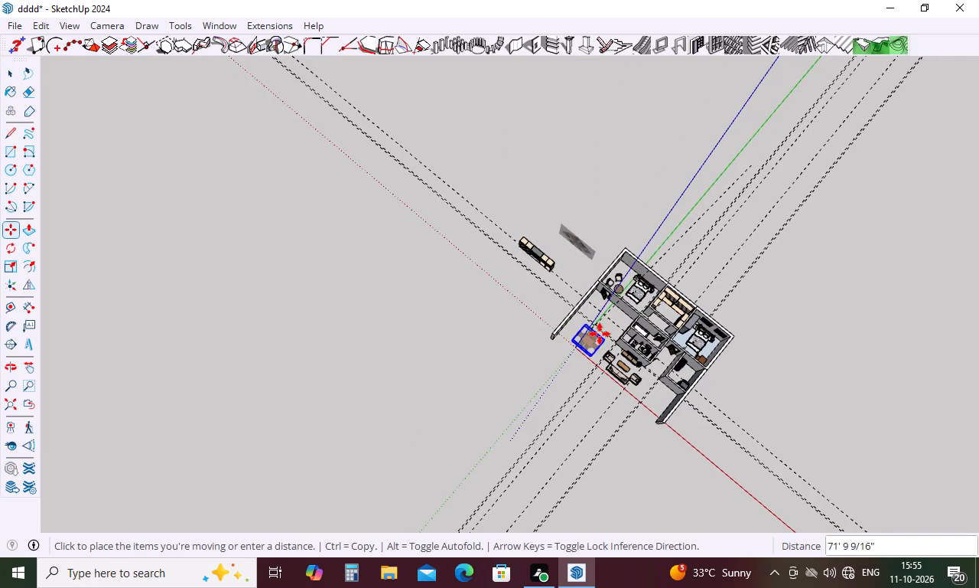
scroll(602, 334, up, 16)
scroll(606, 332, up, 5)
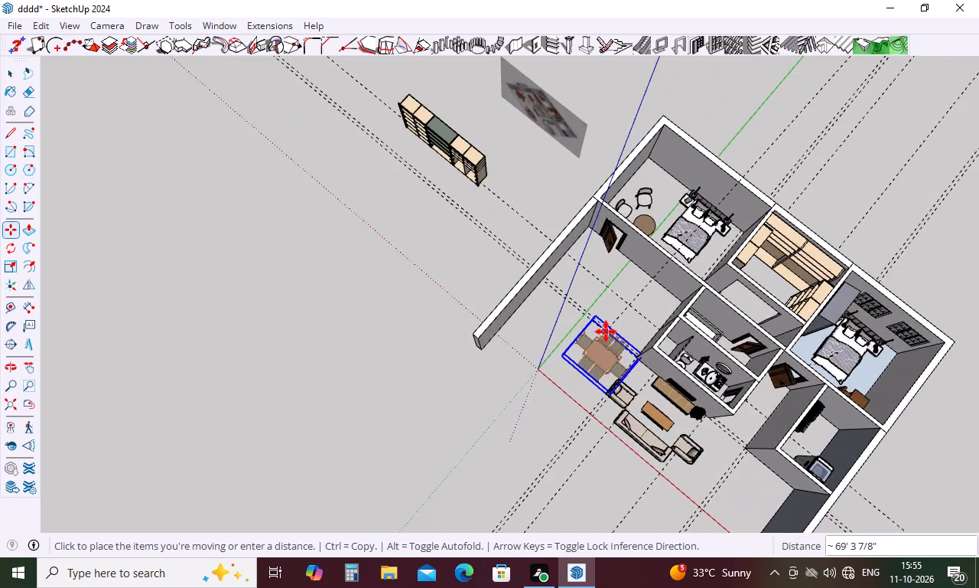
scroll(606, 332, up, 11)
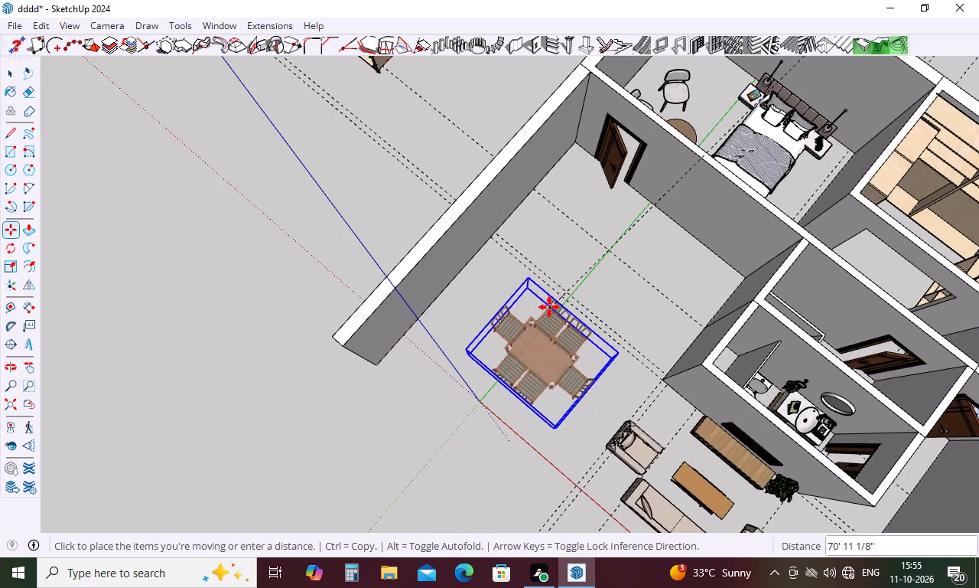
click(549, 307)
Shift the dining table set about 11" along the red axis toward the outer side wall.
middle_drag(574, 407, 653, 276)
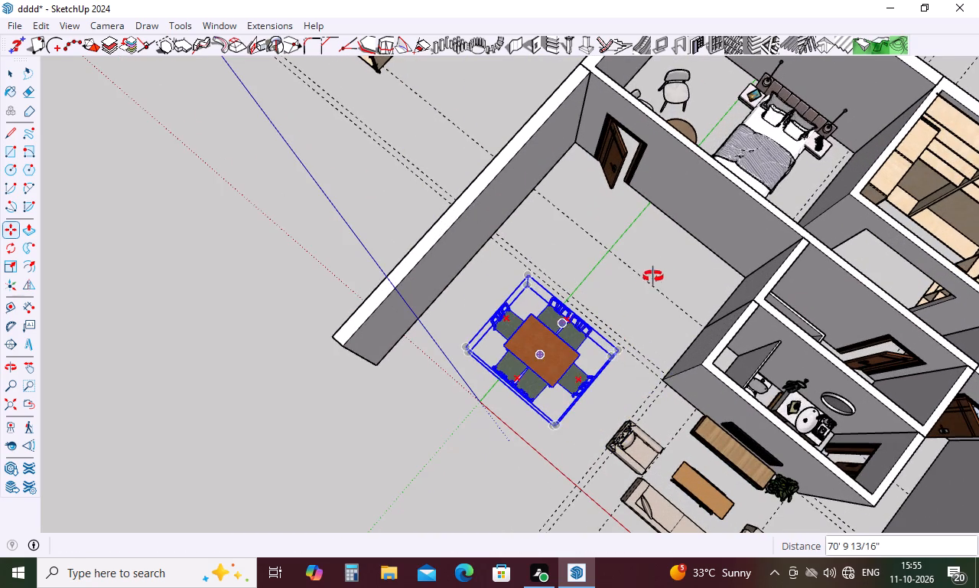
middle_drag(653, 276, 690, 198)
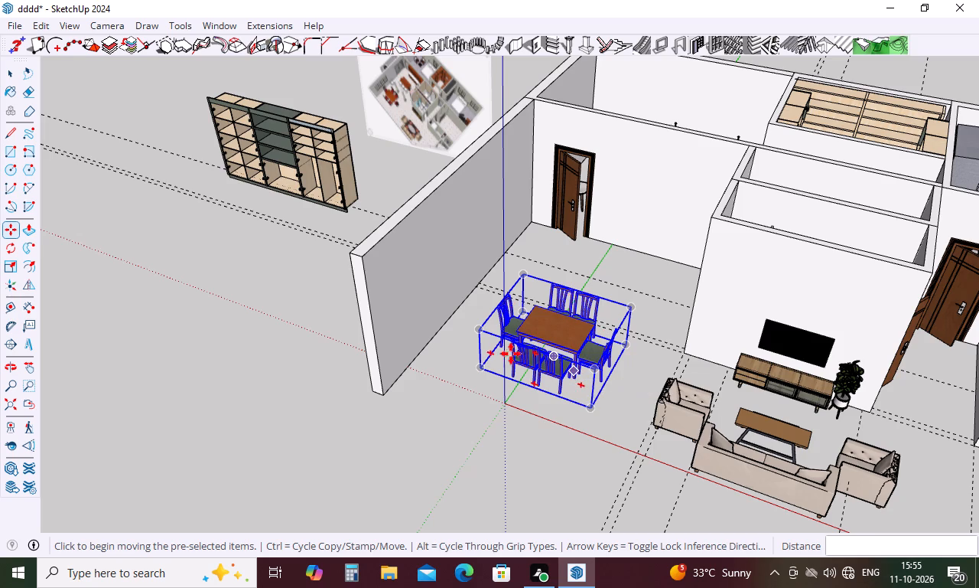
click(476, 328)
click(466, 323)
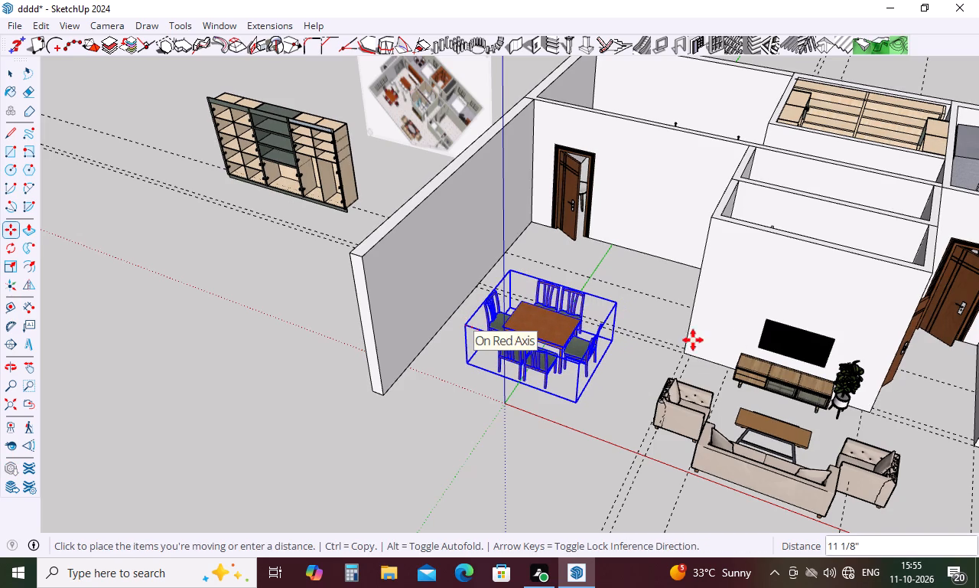
key(space)
click(473, 439)
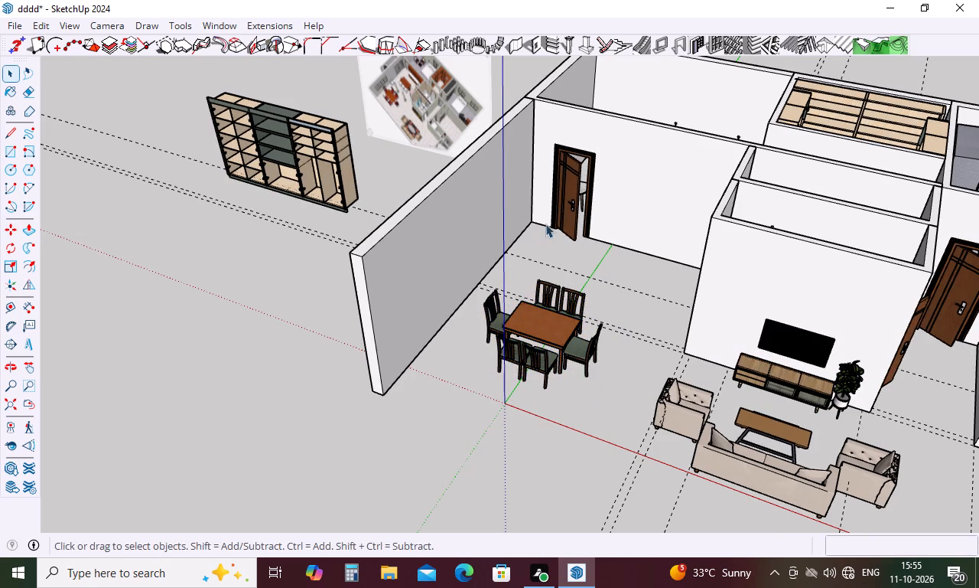
Examine the whole house layout around the dining area and the shelving unit standing outside the walls.
middle_drag(548, 221, 579, 311)
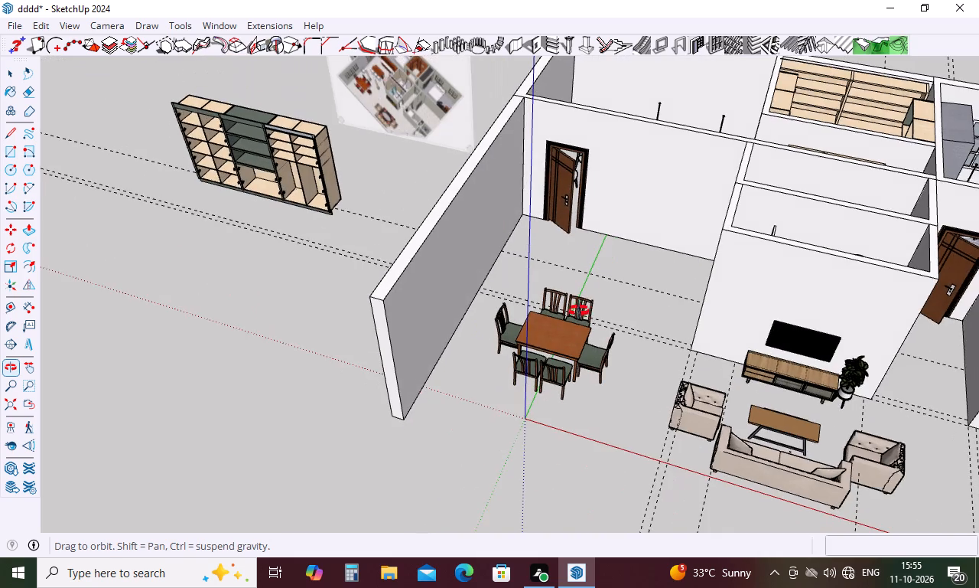
middle_drag(579, 311, 578, 313)
scroll(577, 309, down, 16)
middle_drag(577, 307, 563, 353)
scroll(613, 276, down, 15)
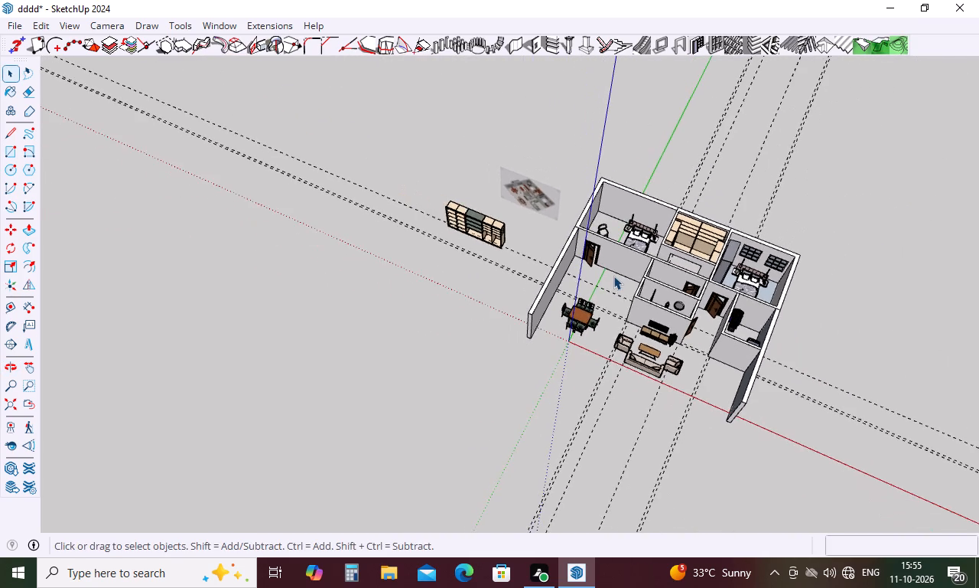
middle_drag(613, 276, 626, 283)
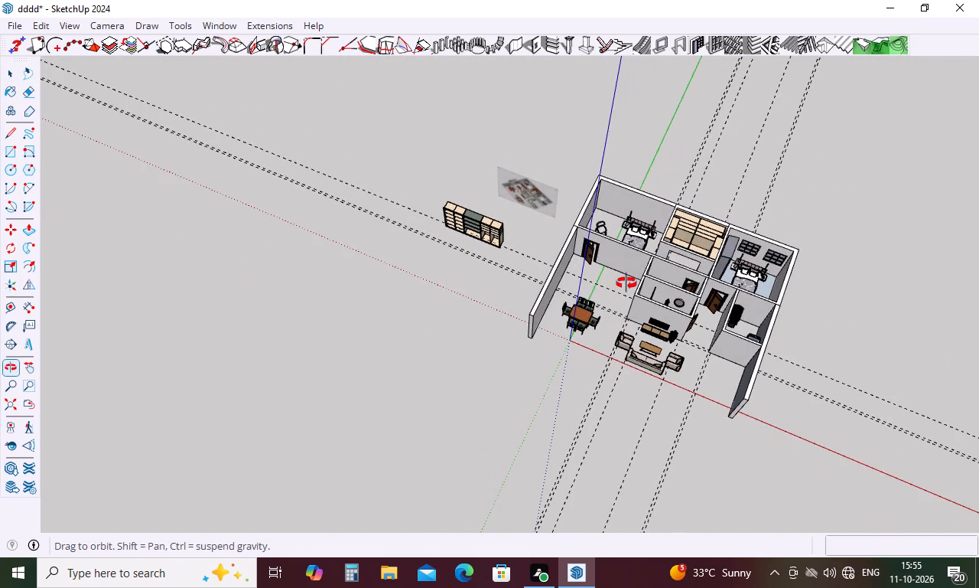
middle_drag(626, 283, 609, 370)
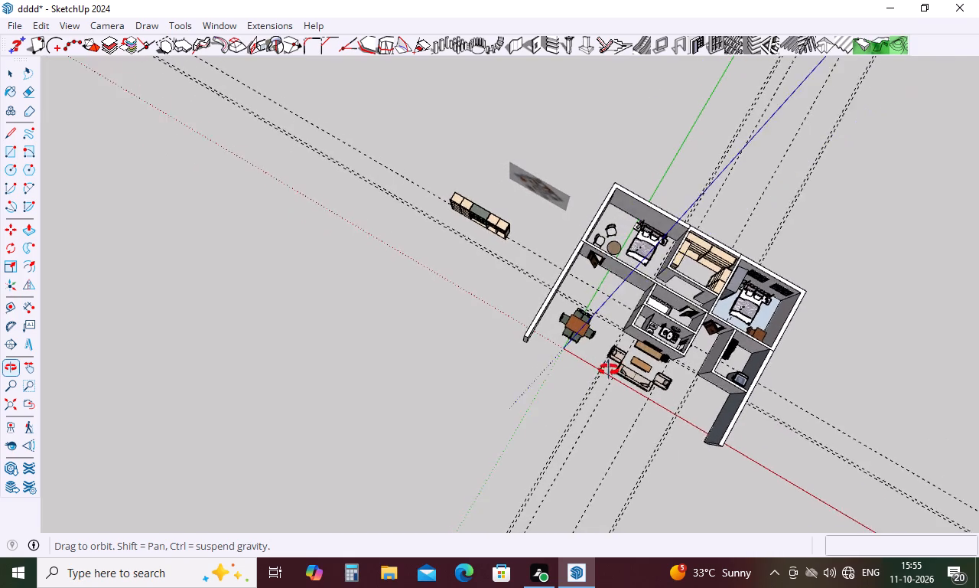
Delete all construction guides from the model.
middle_drag(609, 370, 621, 359)
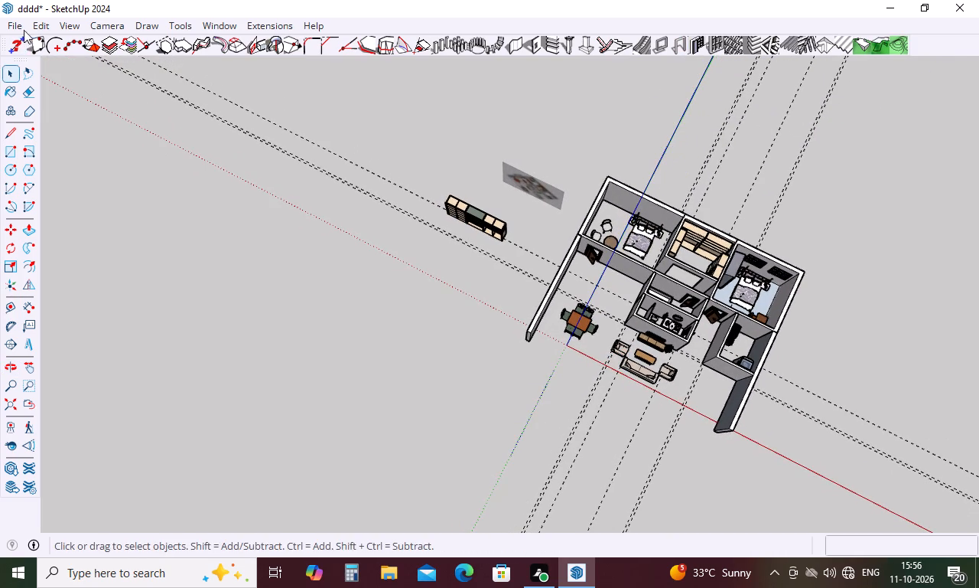
click(41, 21)
click(65, 181)
Delete the shelving unit standing outside the house walls.
click(483, 220)
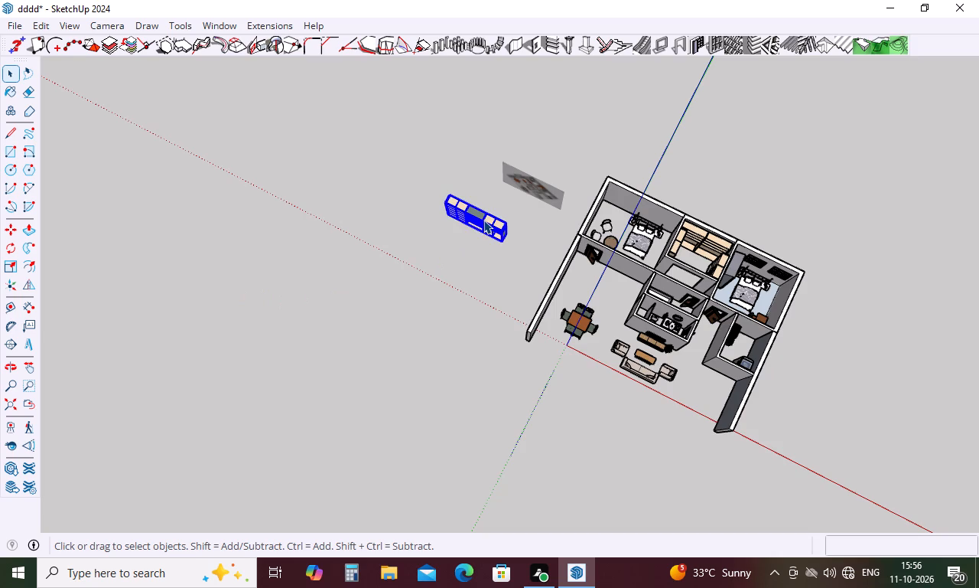
key(Delete)
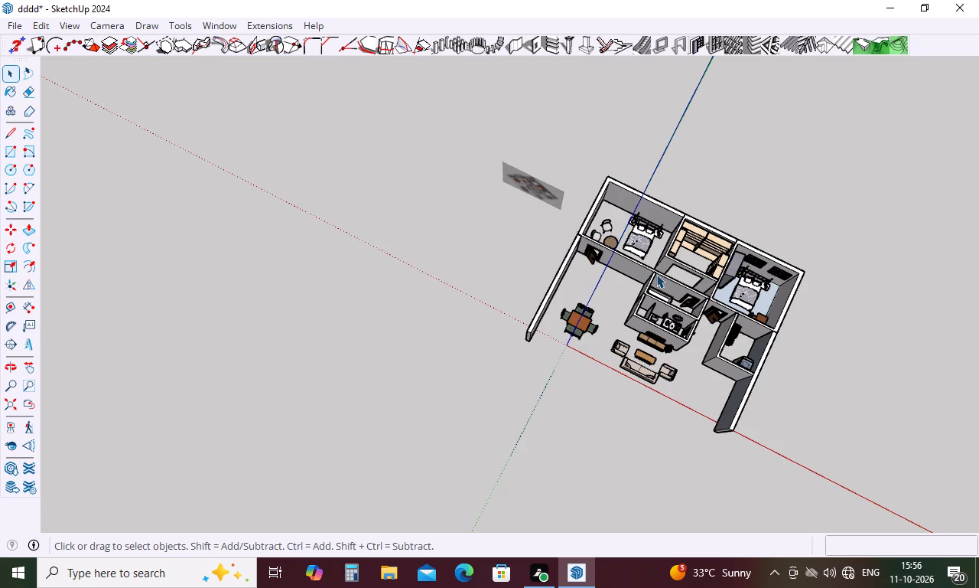
Place a guide line 2' out from the base of the dining area's back wall, the one with the door.
scroll(645, 263, up, 7)
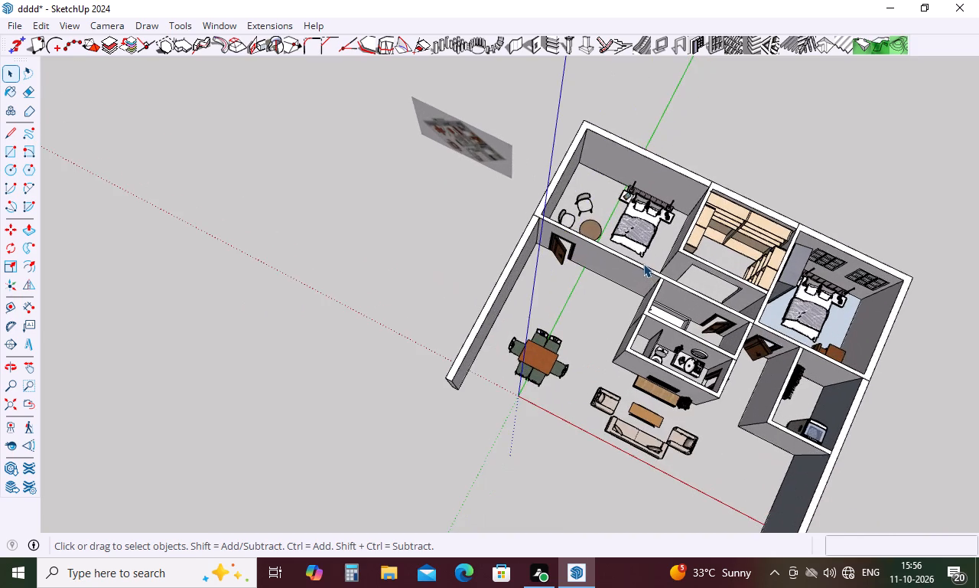
scroll(627, 273, up, 5)
key(Escape)
key(t)
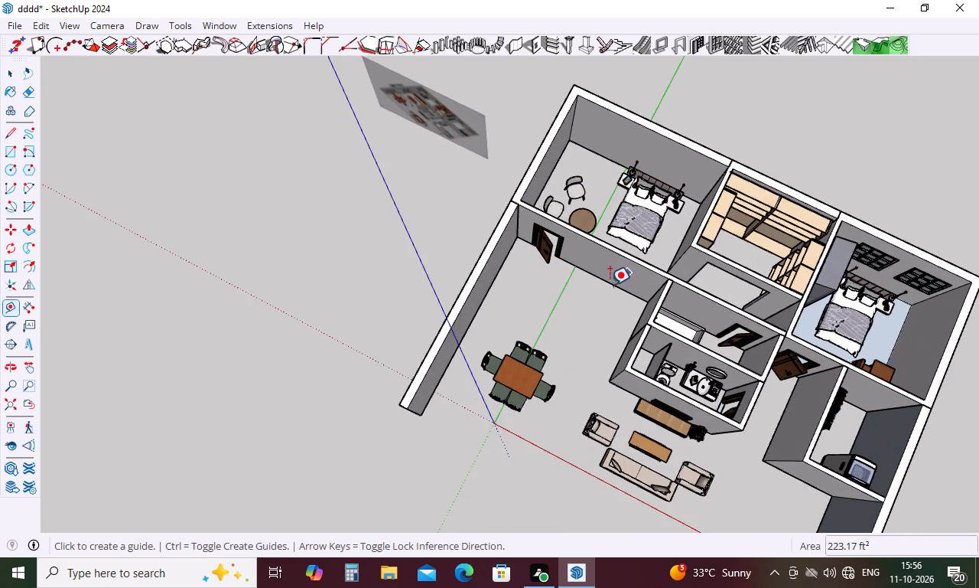
click(610, 285)
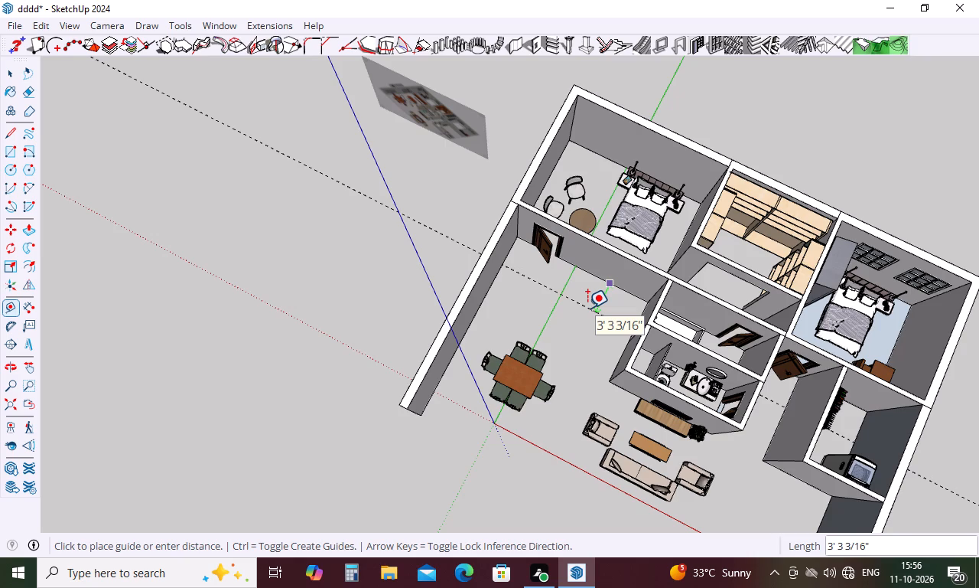
text(2')
key(Return)
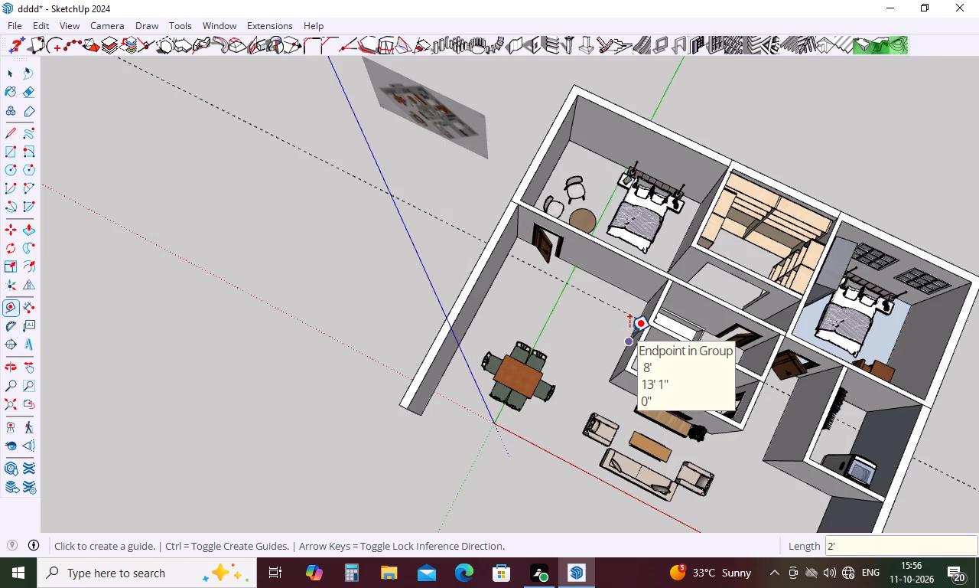
Place a guide line 2' out from the bathroom block's side wall, facing the dining area.
click(629, 333)
key(Escape)
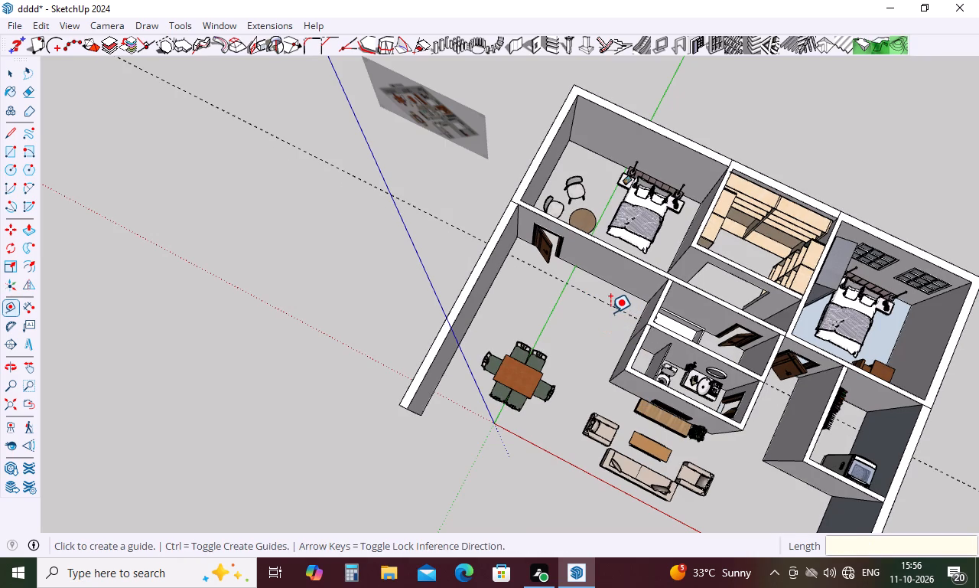
key(t)
middle_drag(589, 367, 646, 390)
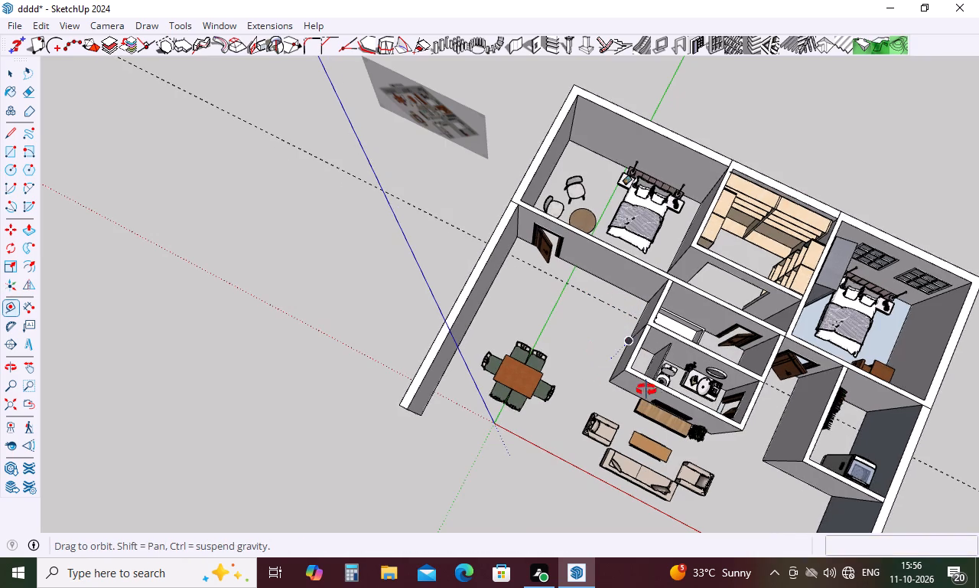
middle_drag(646, 390, 705, 371)
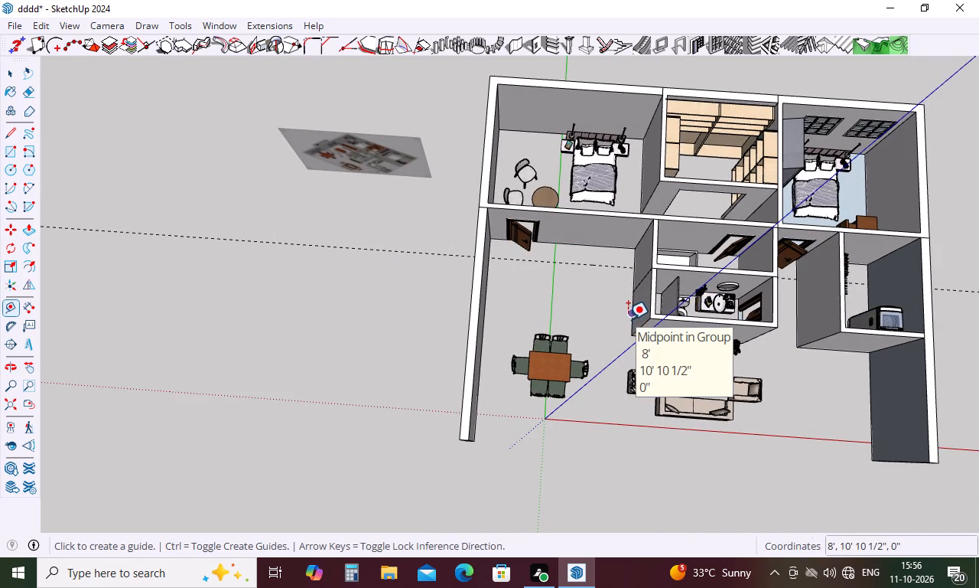
click(628, 319)
text(2')
key(Return)
key(Escape)
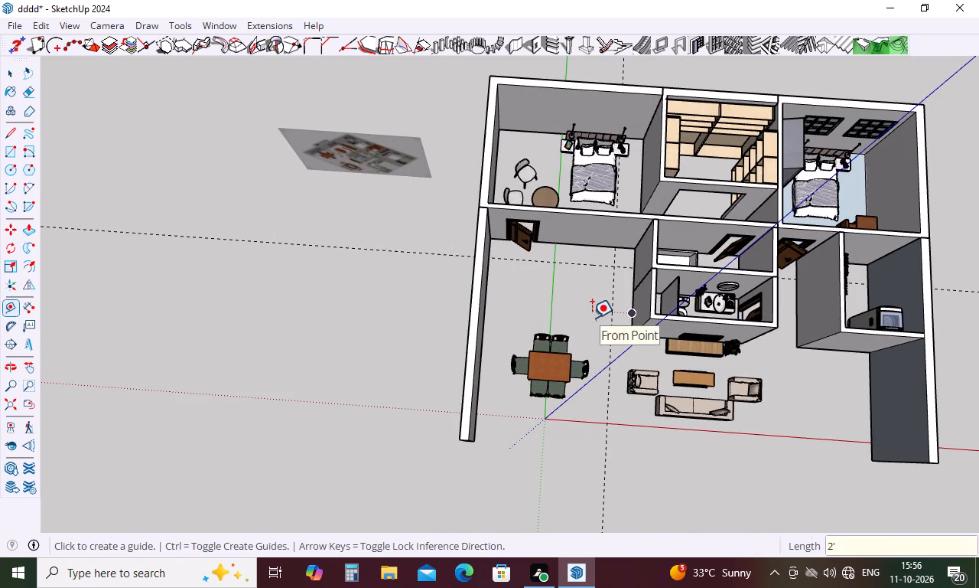
Draw a floor rectangle about 8' by 2' along the back wall, from the green axis to the bathroom block's corner.
scroll(600, 267, up, 8)
key(Escape)
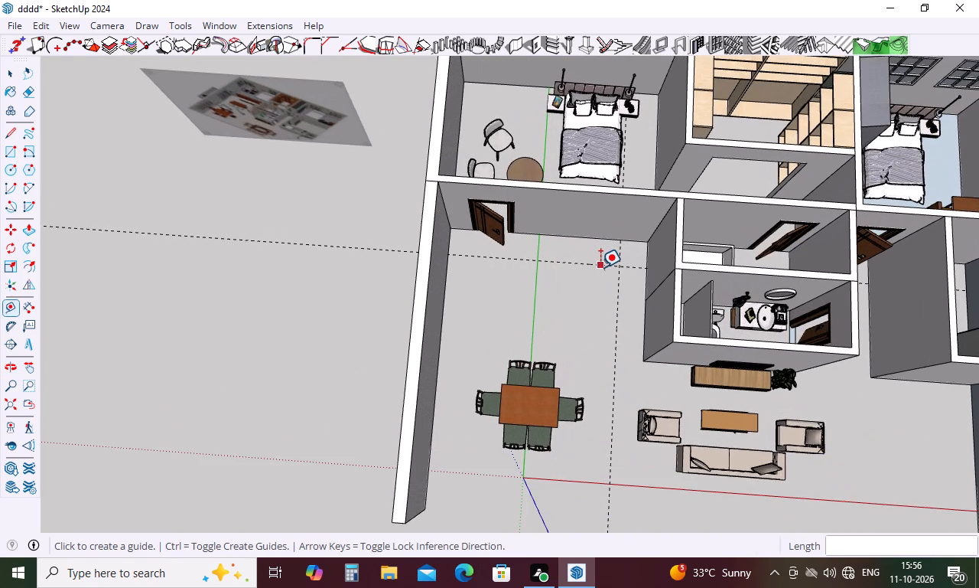
key(r)
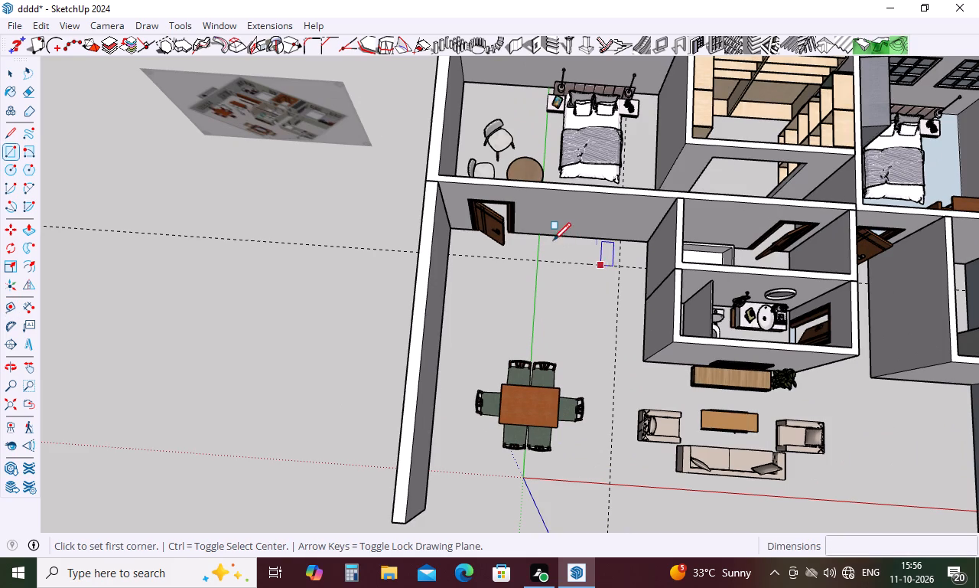
scroll(537, 236, up, 2)
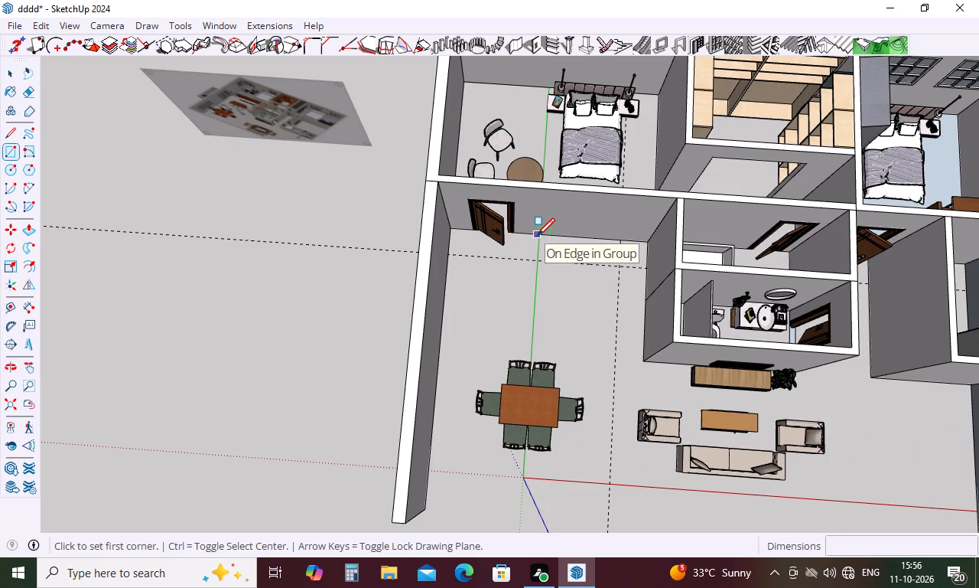
scroll(537, 236, up, 2)
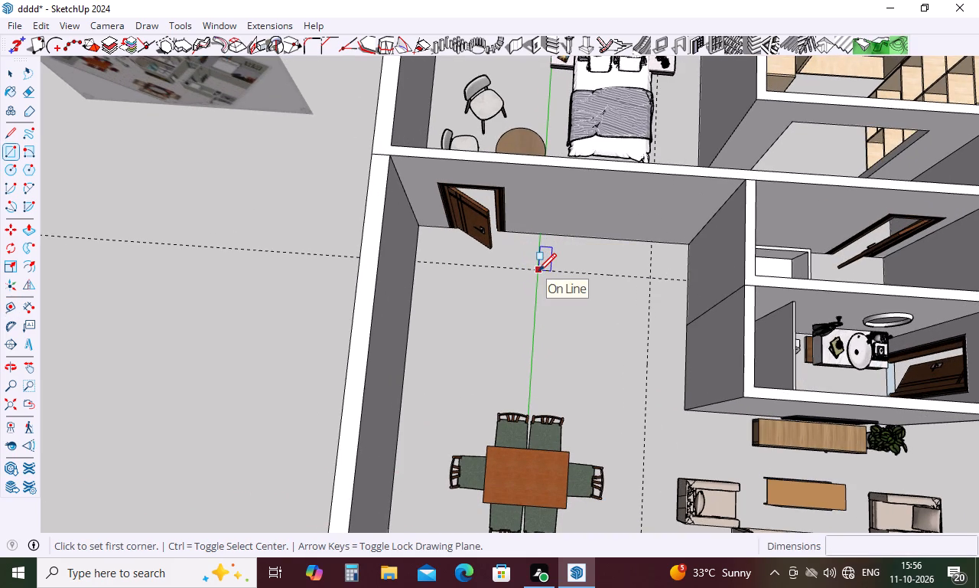
scroll(540, 268, up, 9)
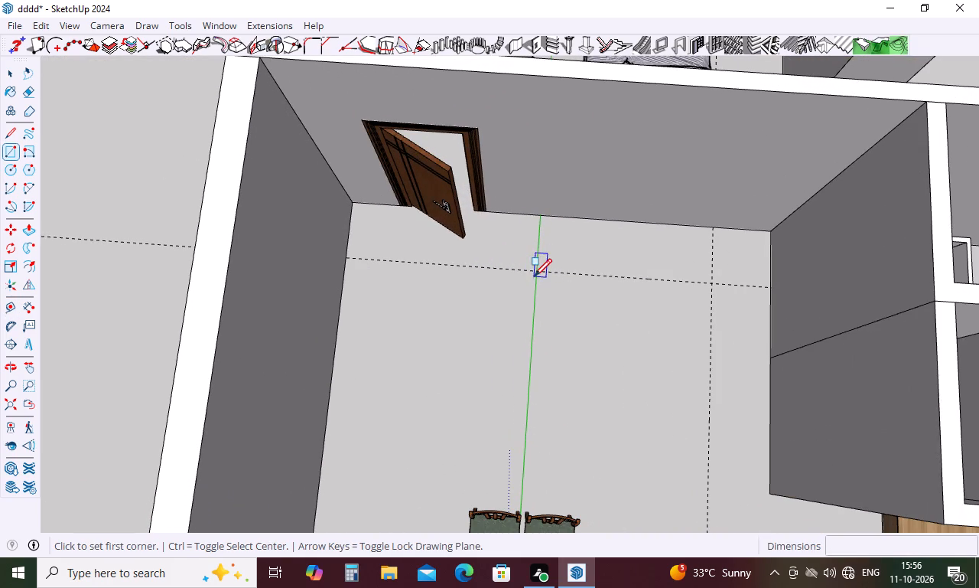
click(537, 270)
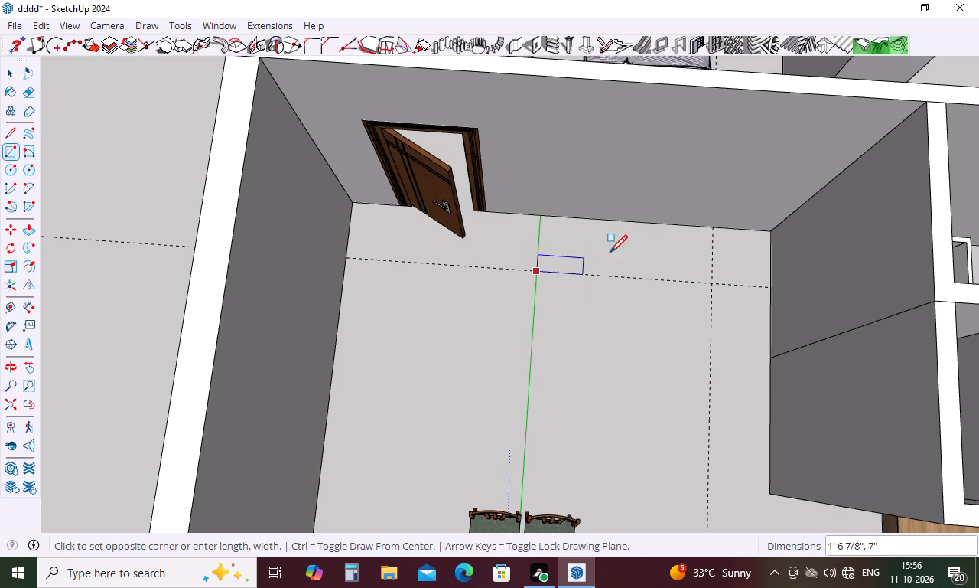
click(772, 233)
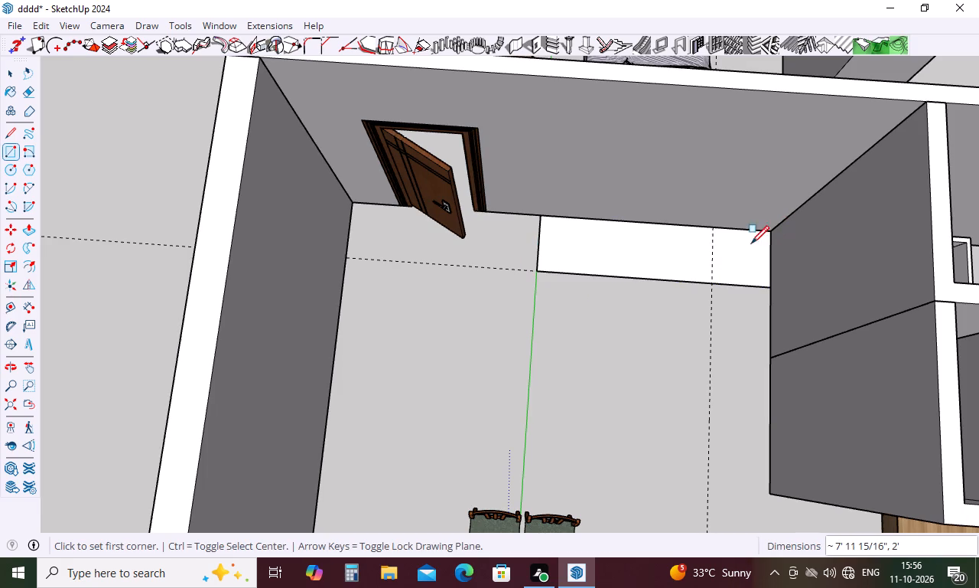
Draw a 2' wide rectangle along the bathroom block's side wall, adjoining the first and ending short of the wall's front corner.
click(712, 286)
scroll(714, 283, down, 4)
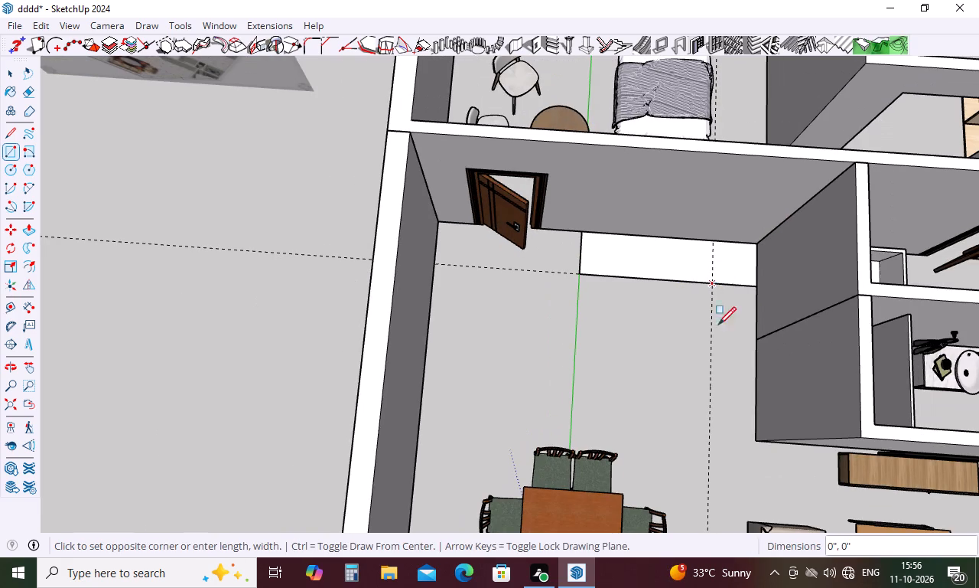
click(755, 416)
key(Escape)
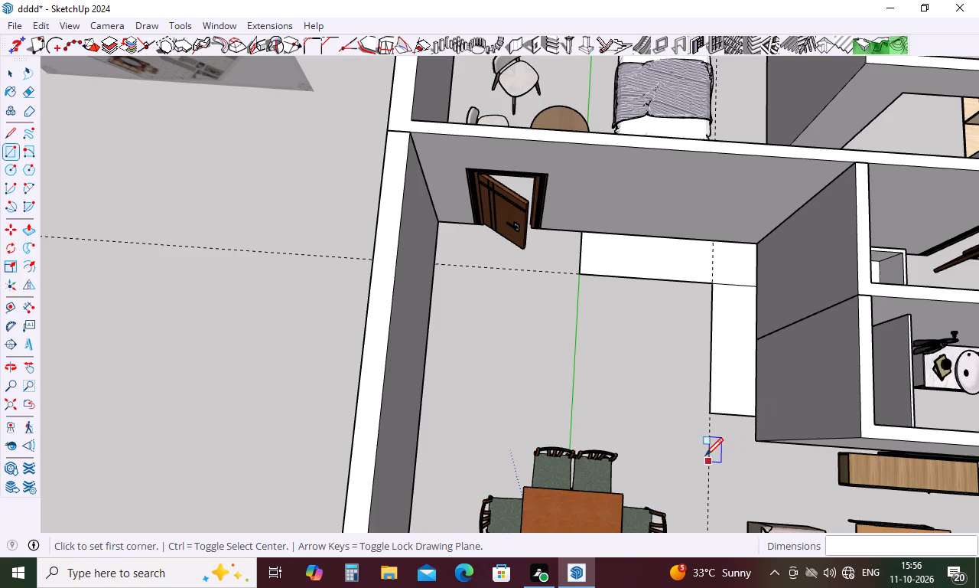
Push/Pull both rectangles up 3' to form the L-shaped kitchen counter.
key(p)
click(728, 405)
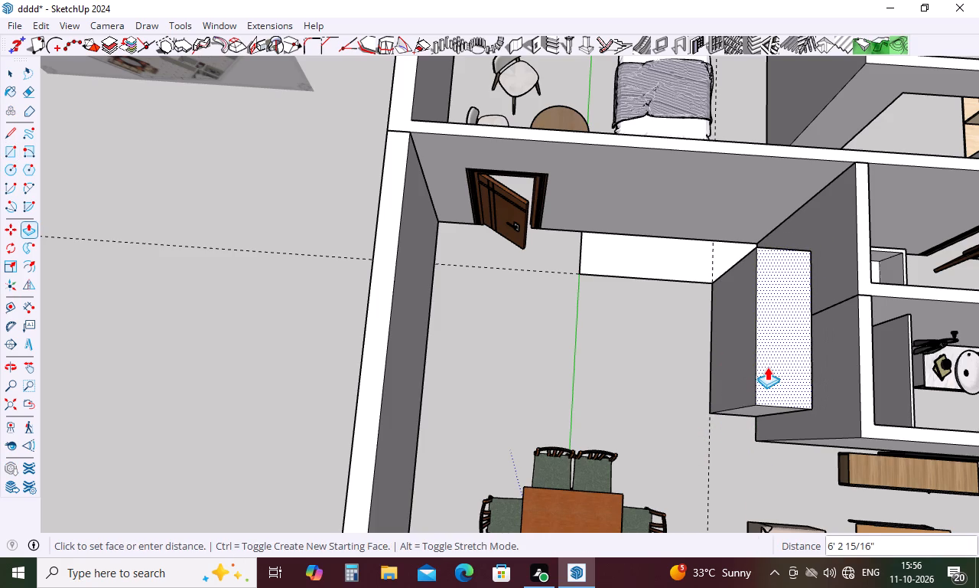
text(3')
key(Return)
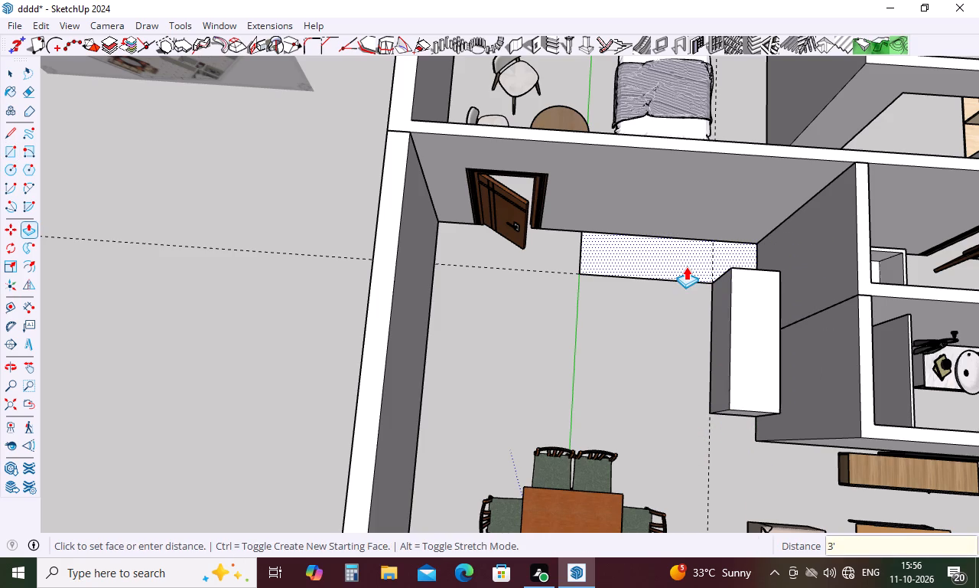
double_click(683, 264)
Erase the seam edge between the two counter sections on the top face.
middle_drag(722, 321, 798, 196)
key(Escape)
key(e)
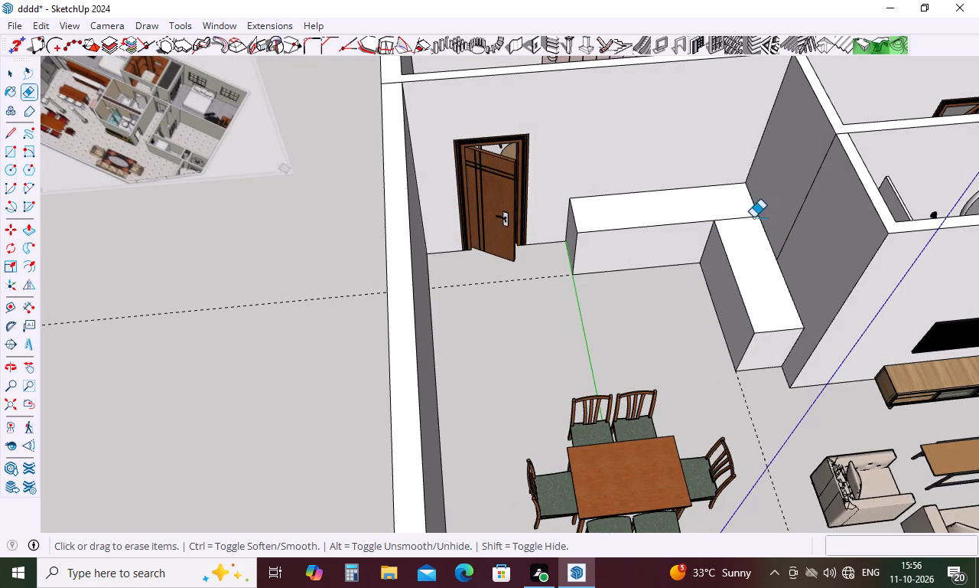
drag(746, 217, 745, 226)
key(Escape)
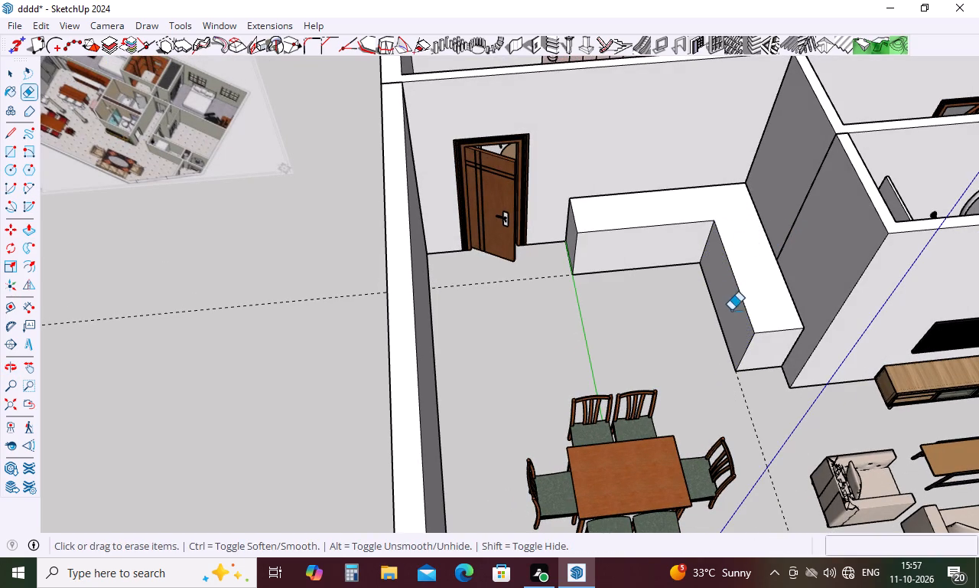
Examine the L-shaped counter block and its connected geometry from closer up beside the dining set.
middle_drag(738, 309, 773, 226)
key(space)
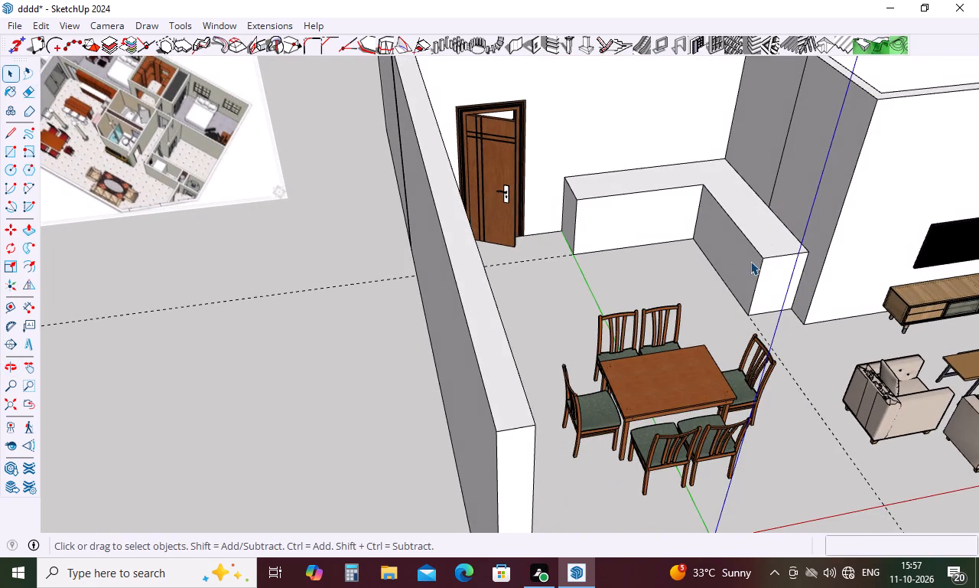
triple_click(766, 253)
triple_click(766, 253)
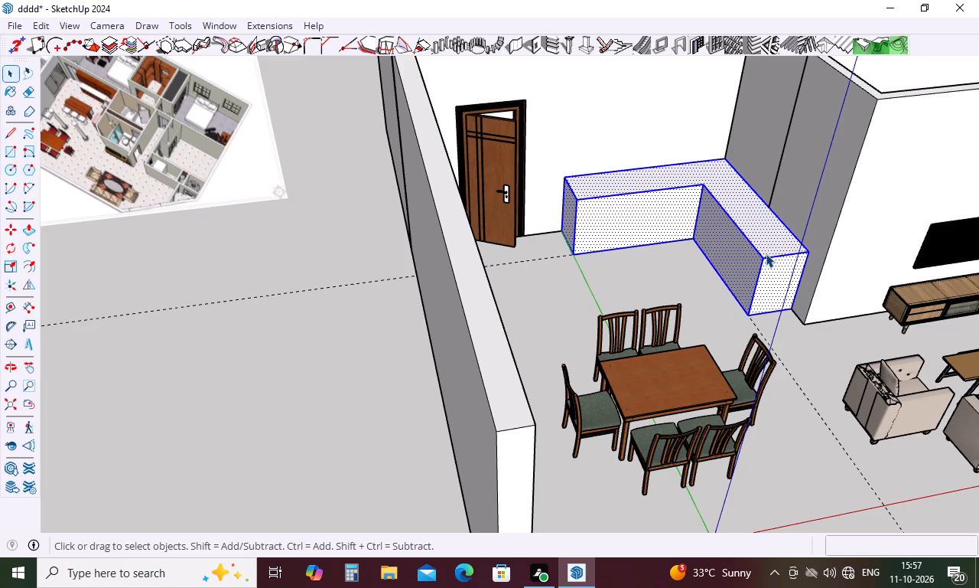
click(706, 279)
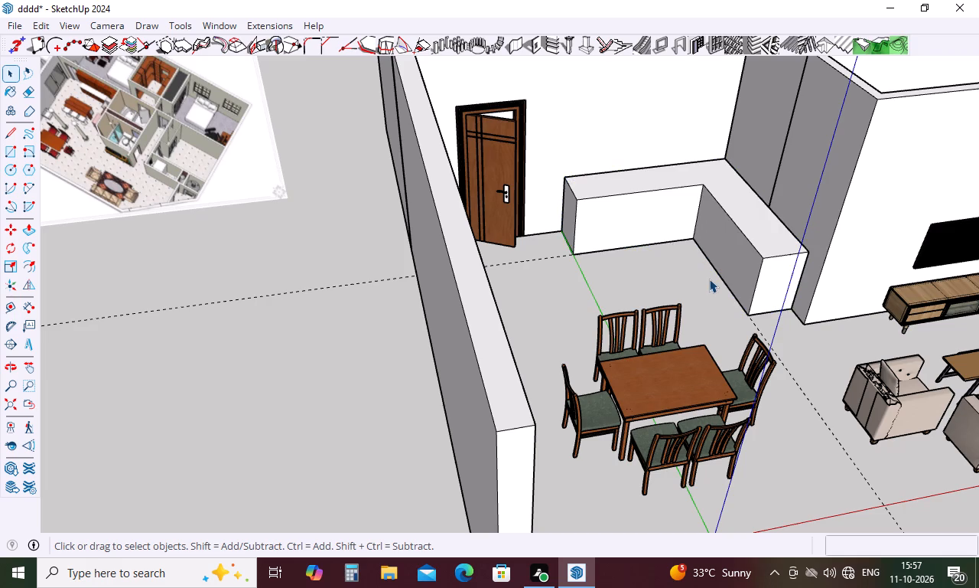
scroll(760, 248, up, 8)
middle_drag(764, 271, 783, 271)
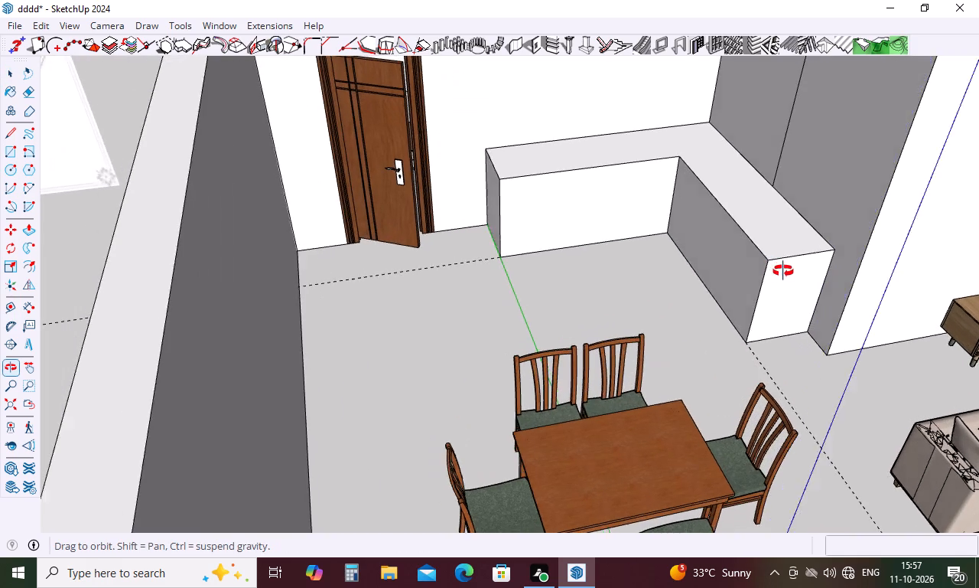
middle_drag(783, 271, 821, 267)
scroll(812, 227, up, 4)
middle_drag(809, 230, 826, 237)
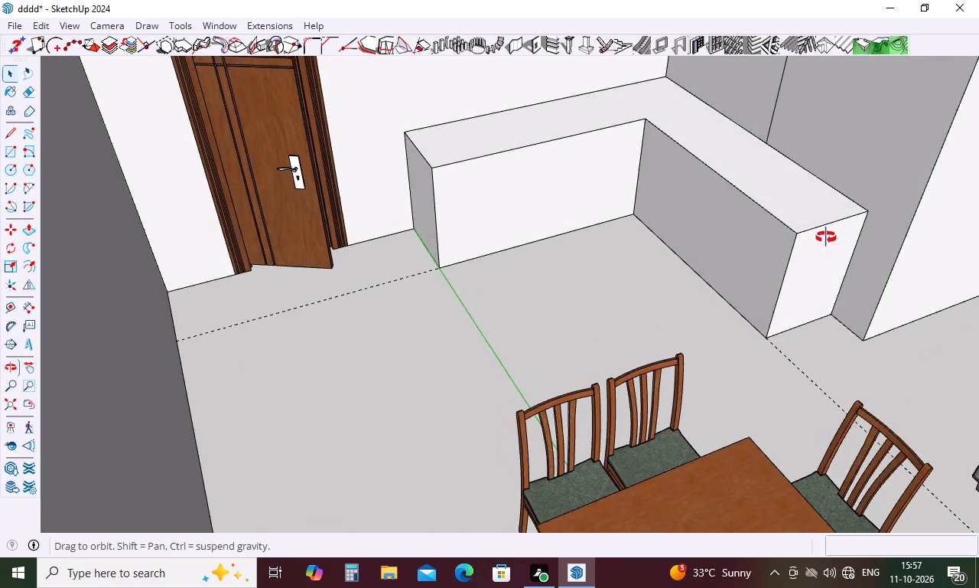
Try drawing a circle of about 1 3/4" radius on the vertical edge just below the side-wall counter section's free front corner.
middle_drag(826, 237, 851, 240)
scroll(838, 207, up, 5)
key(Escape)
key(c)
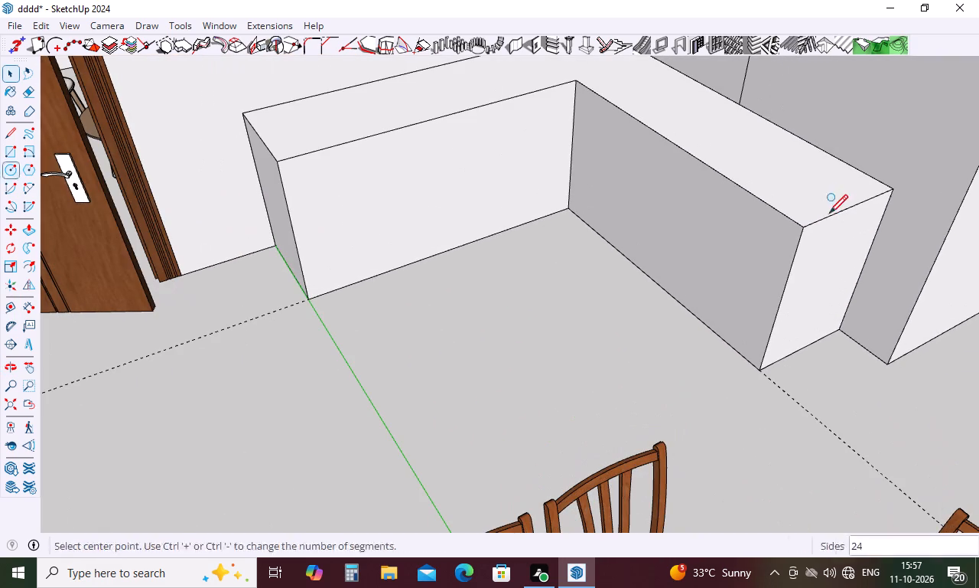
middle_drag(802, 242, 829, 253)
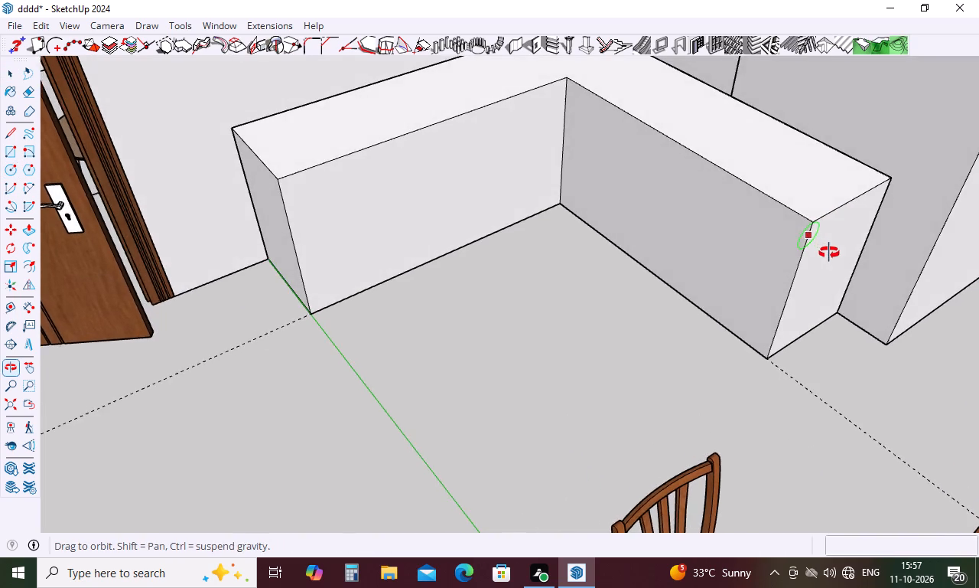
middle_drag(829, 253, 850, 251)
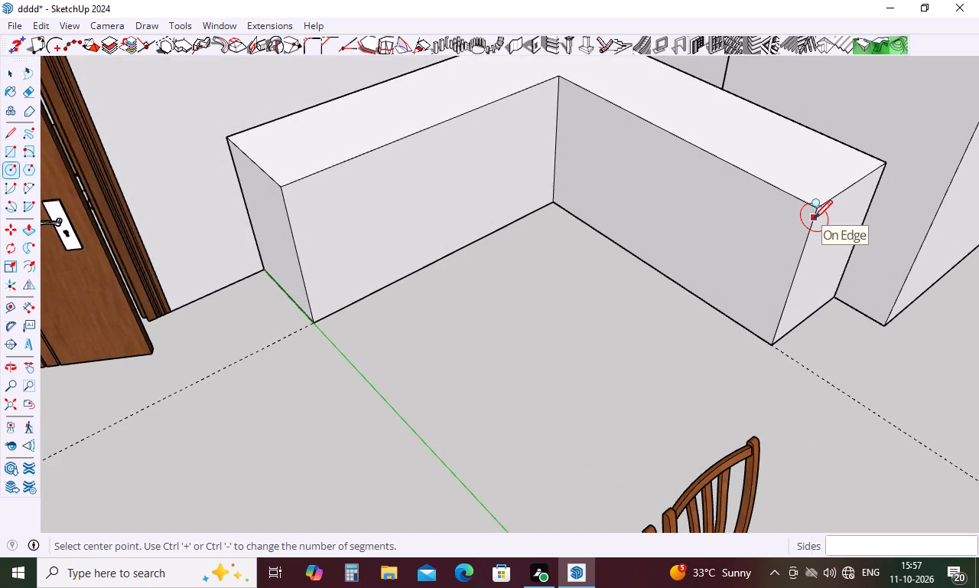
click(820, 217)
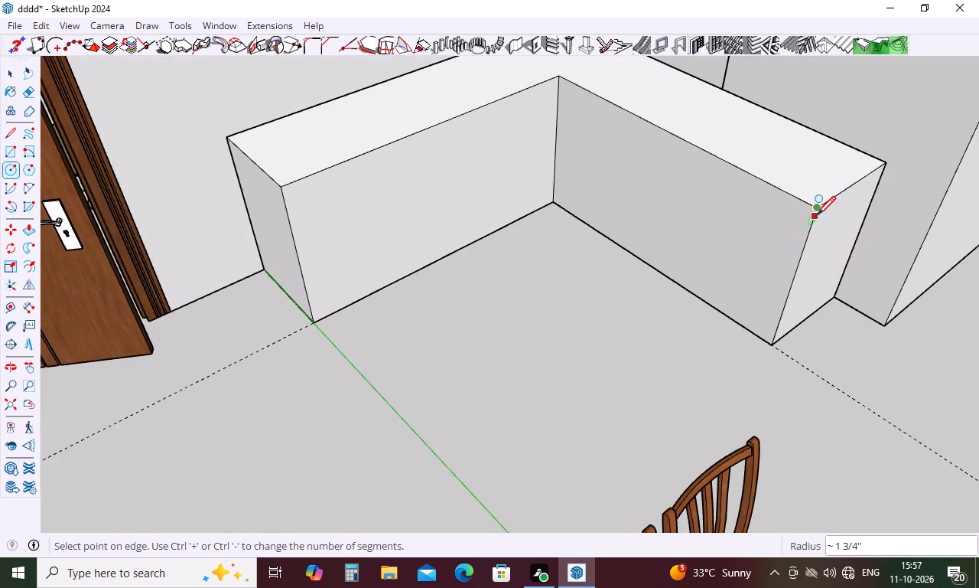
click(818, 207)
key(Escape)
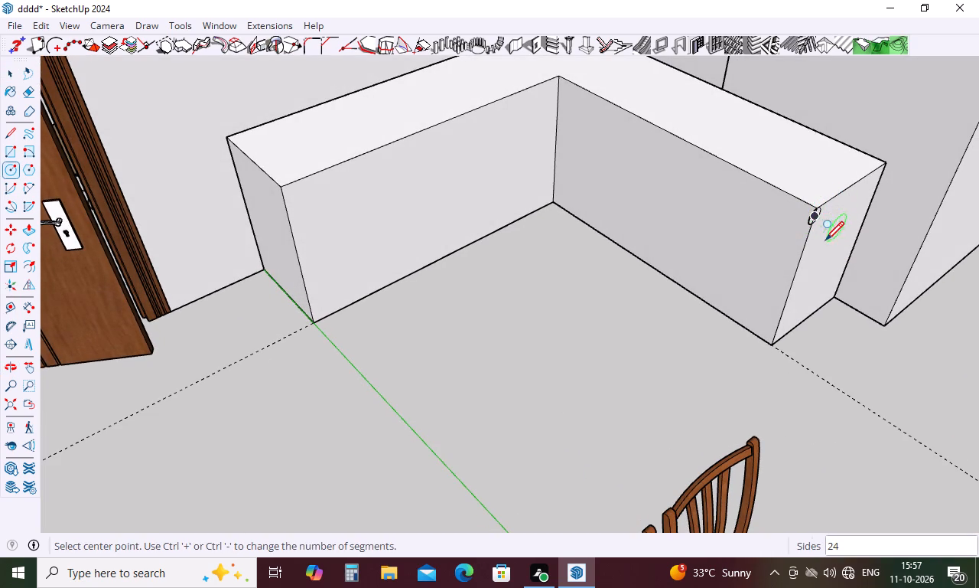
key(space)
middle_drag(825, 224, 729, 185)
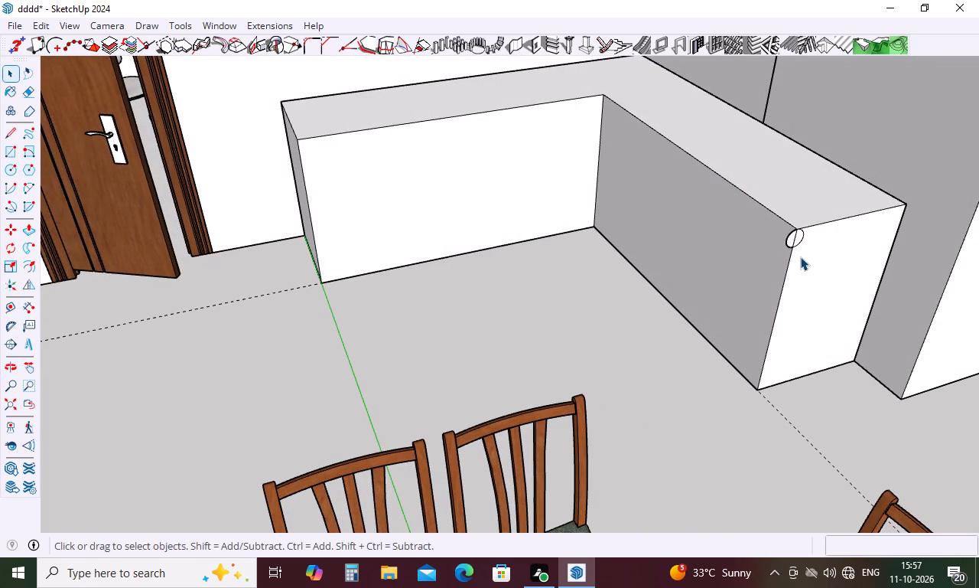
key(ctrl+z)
Place guides 1" below the front top edges of both counter sections.
key(Escape)
key(t)
click(723, 179)
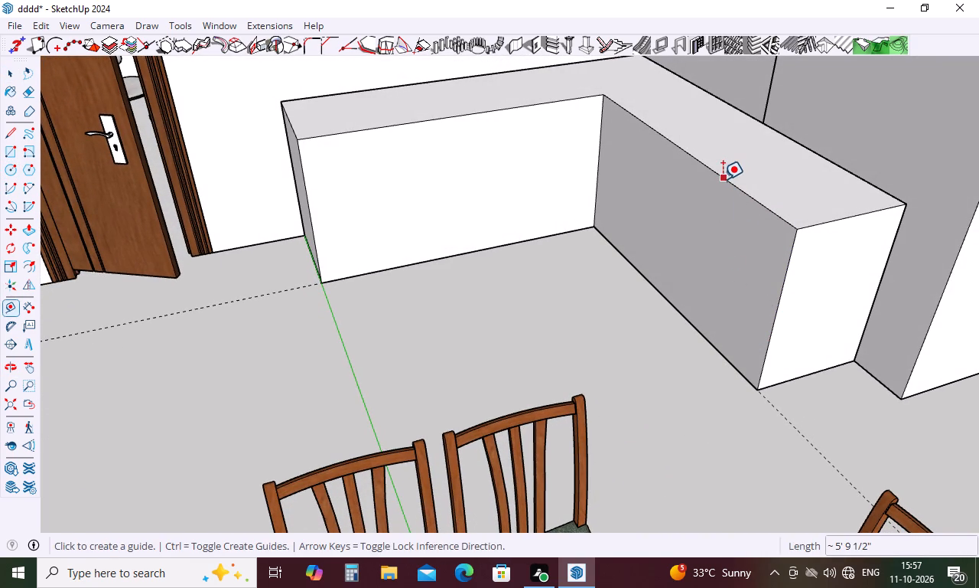
key(1)
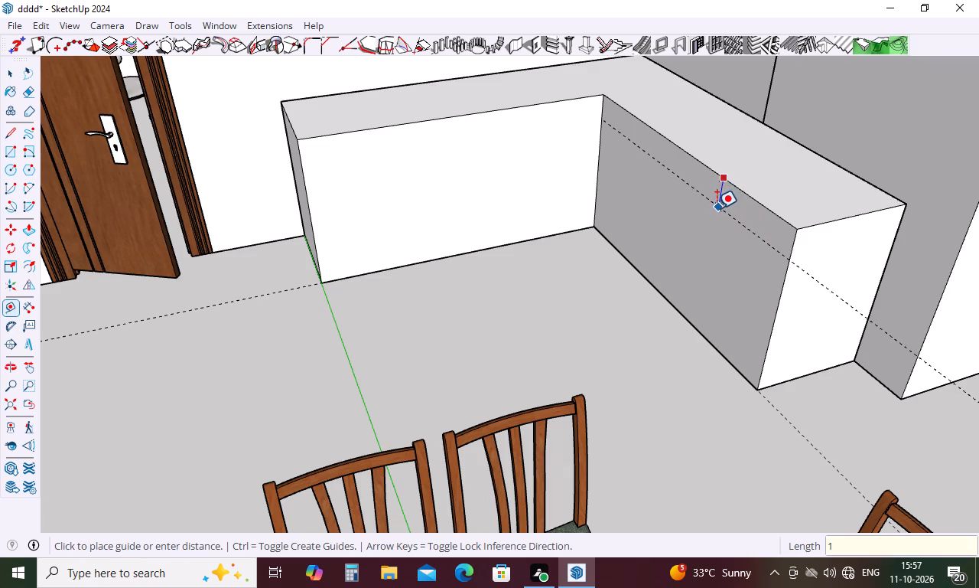
key(Return)
click(509, 106)
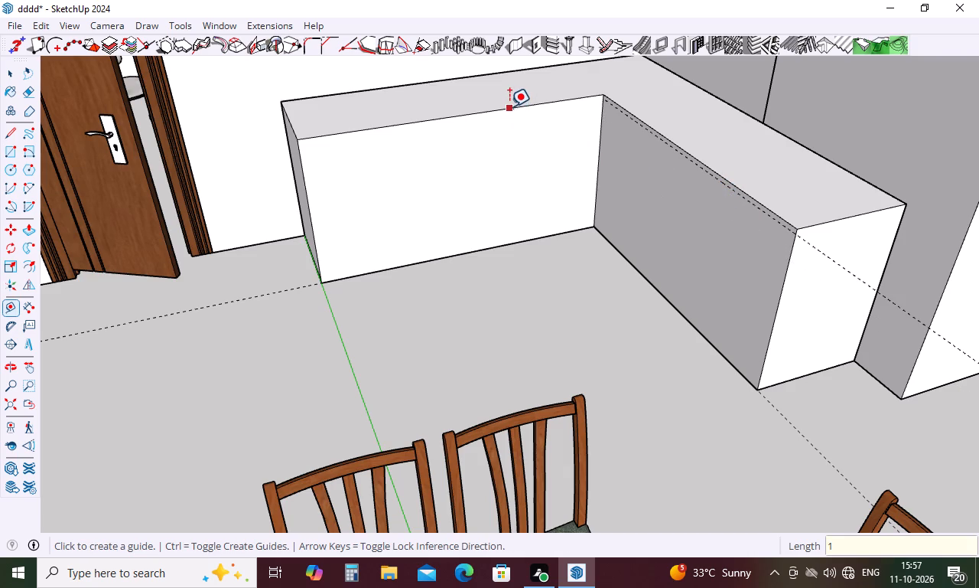
key(1)
key(Return)
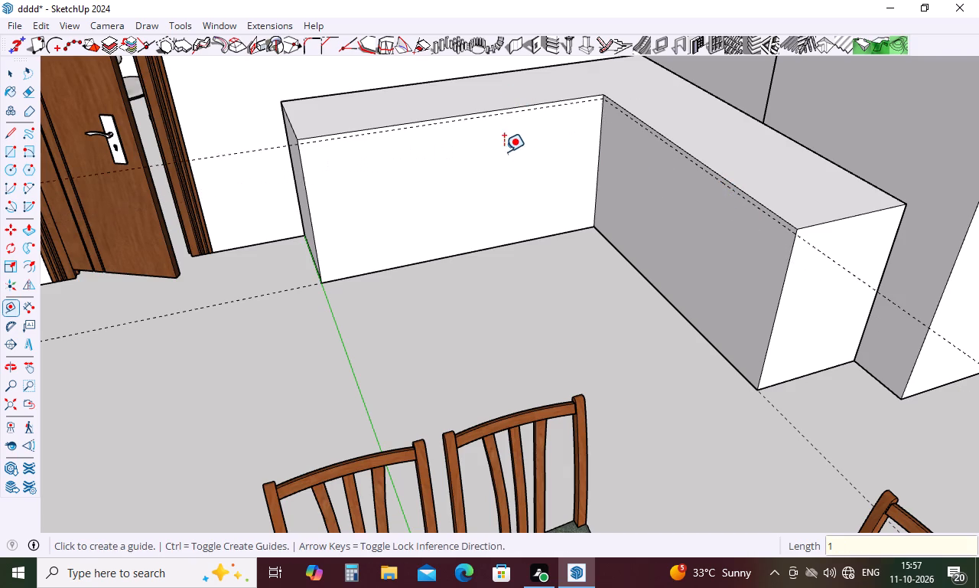
middle_drag(497, 175, 597, 220)
key(Escape)
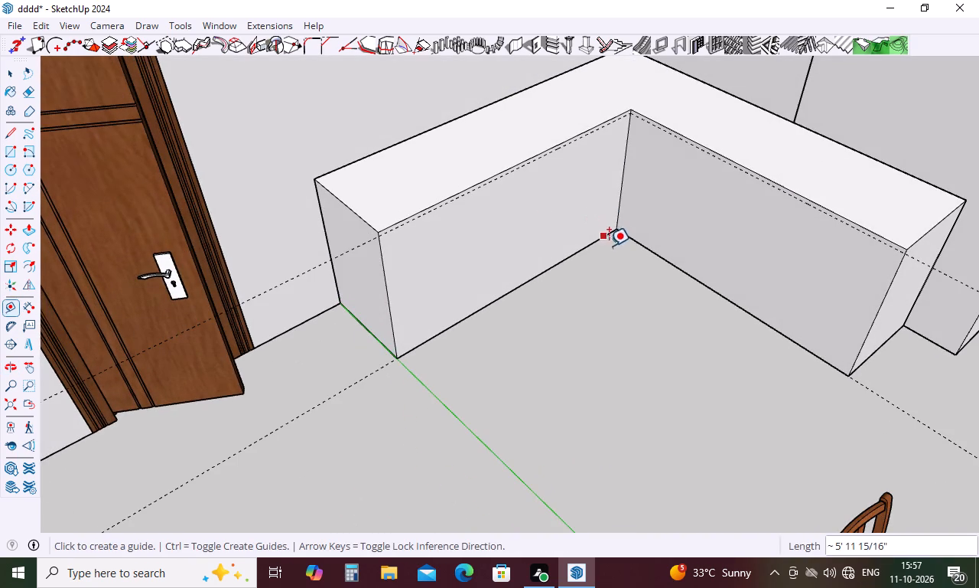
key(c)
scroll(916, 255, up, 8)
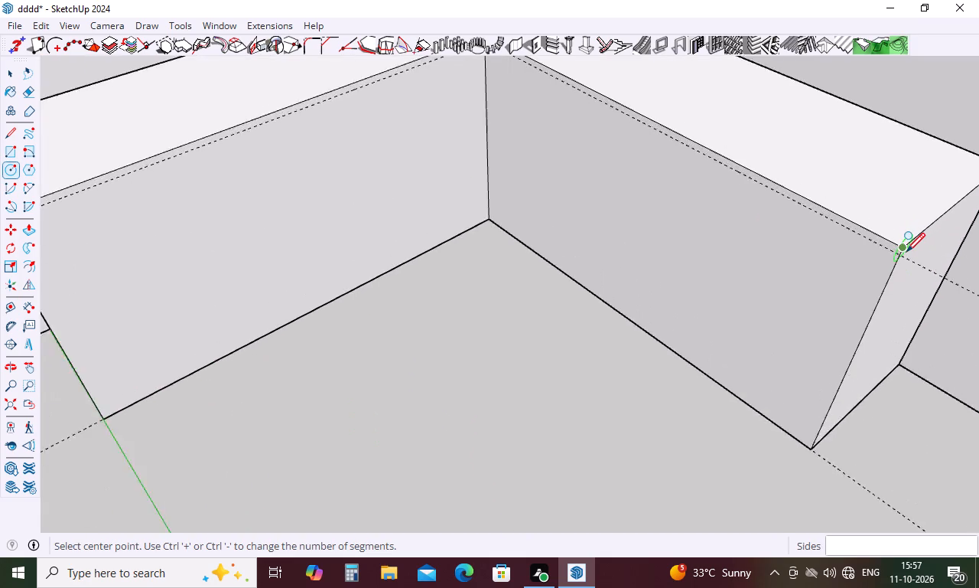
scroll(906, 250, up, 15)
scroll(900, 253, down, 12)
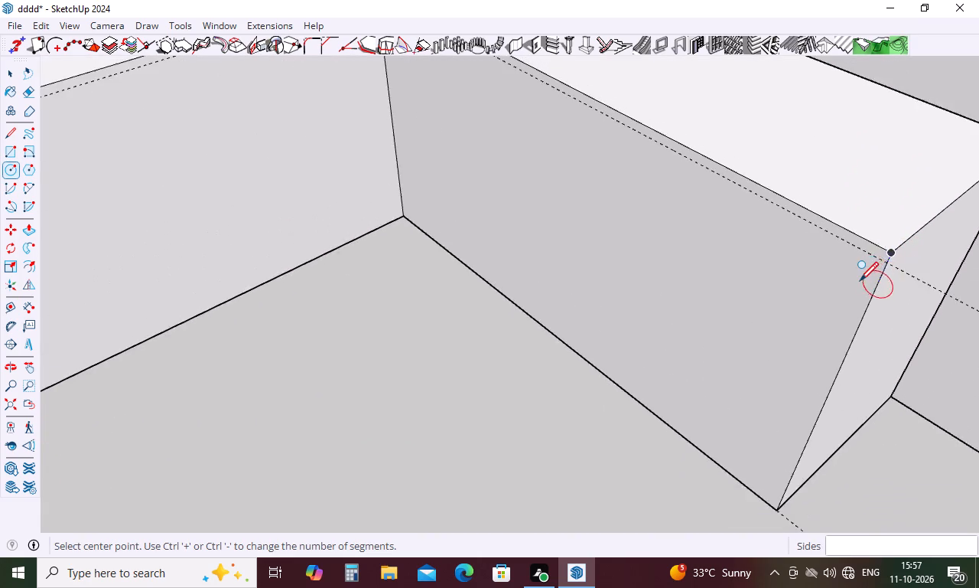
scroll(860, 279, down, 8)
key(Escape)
Draw a line along the guide on the side-wall section's front face, from the inner corner to its free end, about 5' 9 1/2".
key(l)
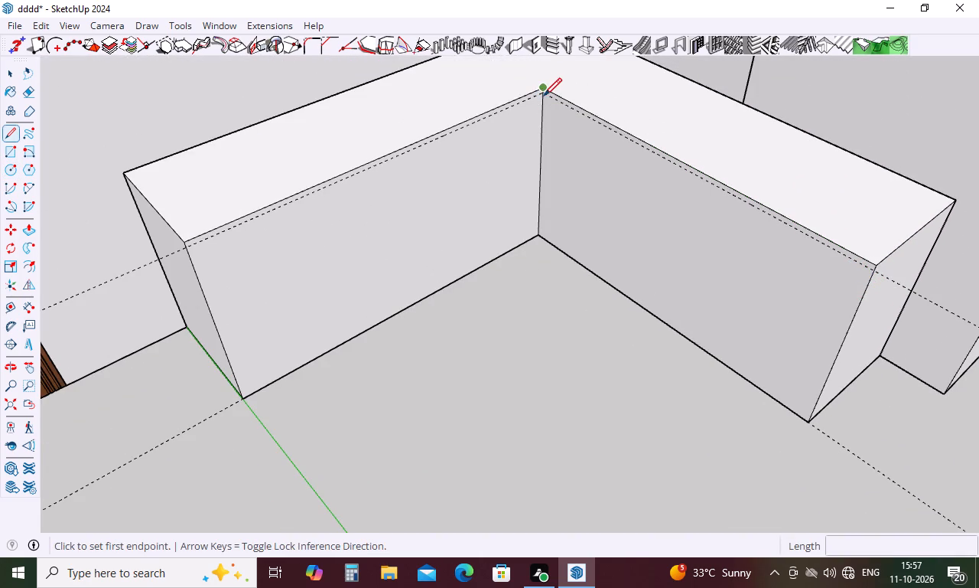
scroll(545, 95, up, 14)
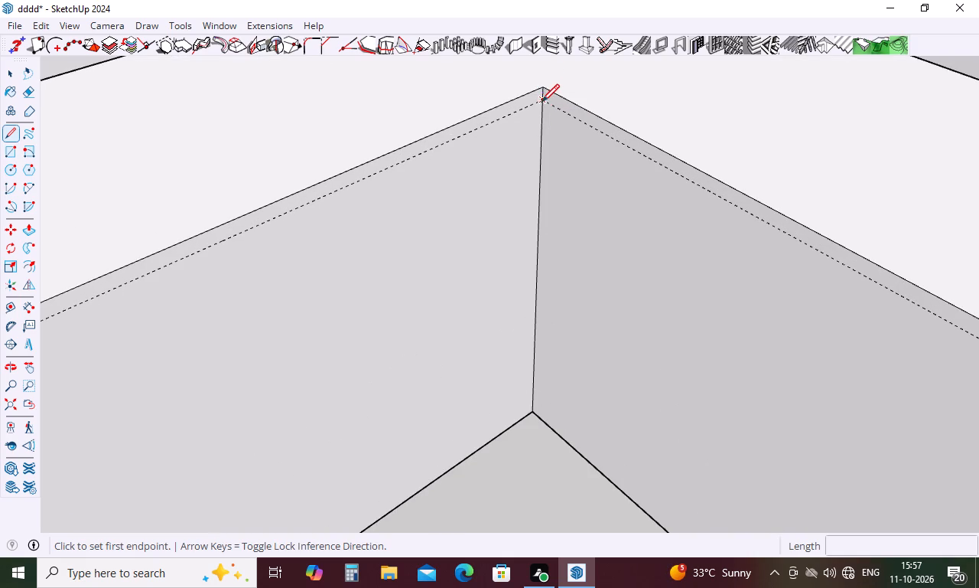
click(542, 100)
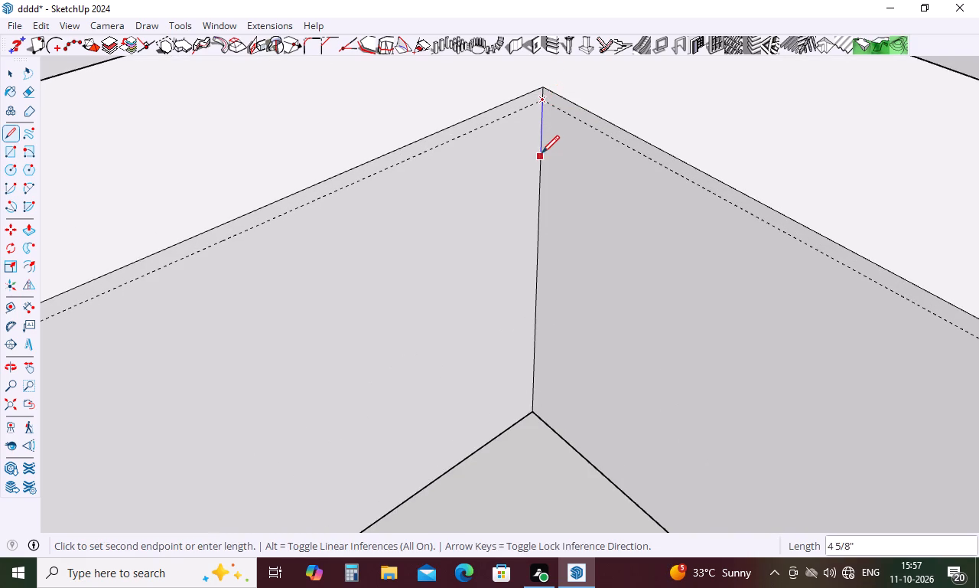
scroll(542, 149, down, 10)
scroll(411, 145, down, 5)
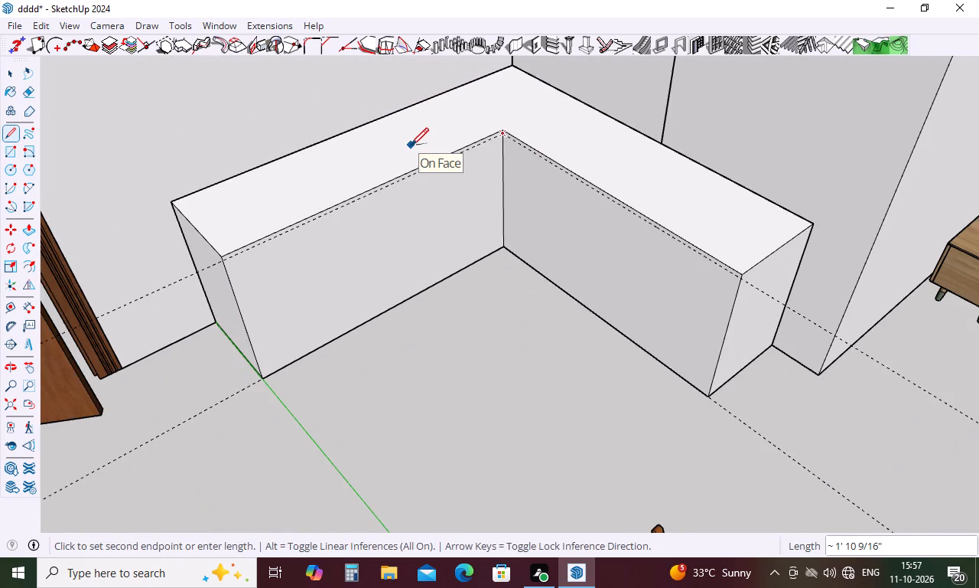
scroll(405, 158, down, 5)
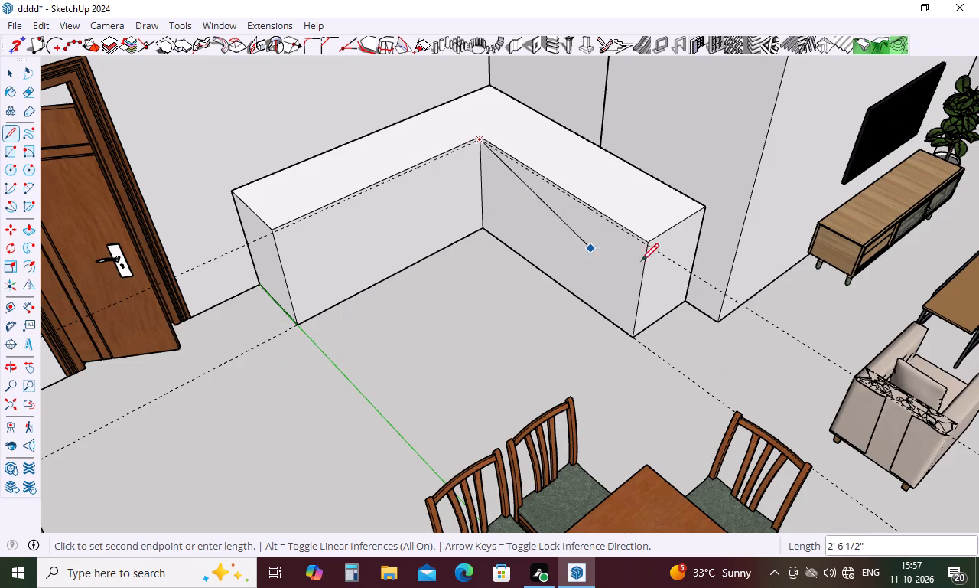
scroll(651, 244, up, 5)
scroll(649, 244, up, 16)
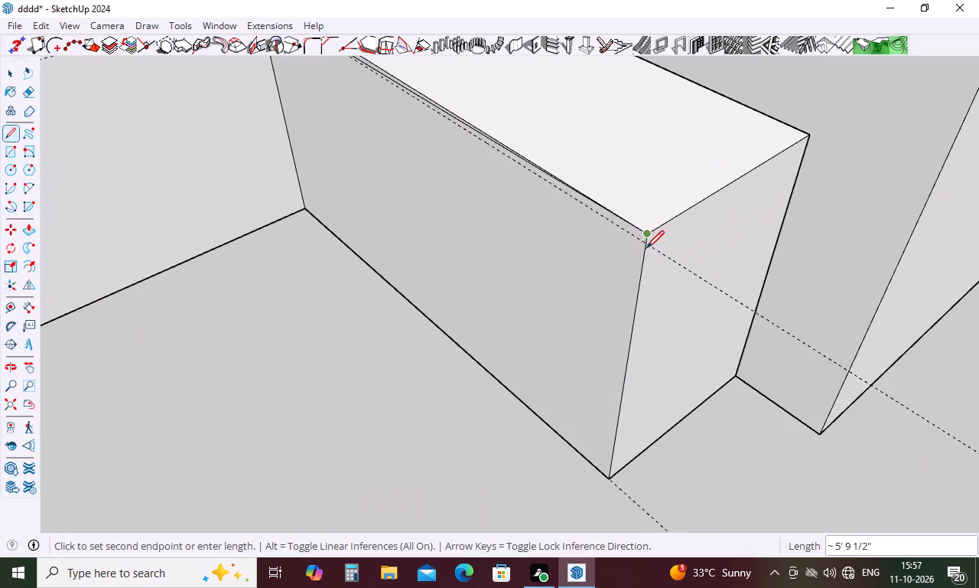
scroll(646, 248, up, 9)
click(646, 235)
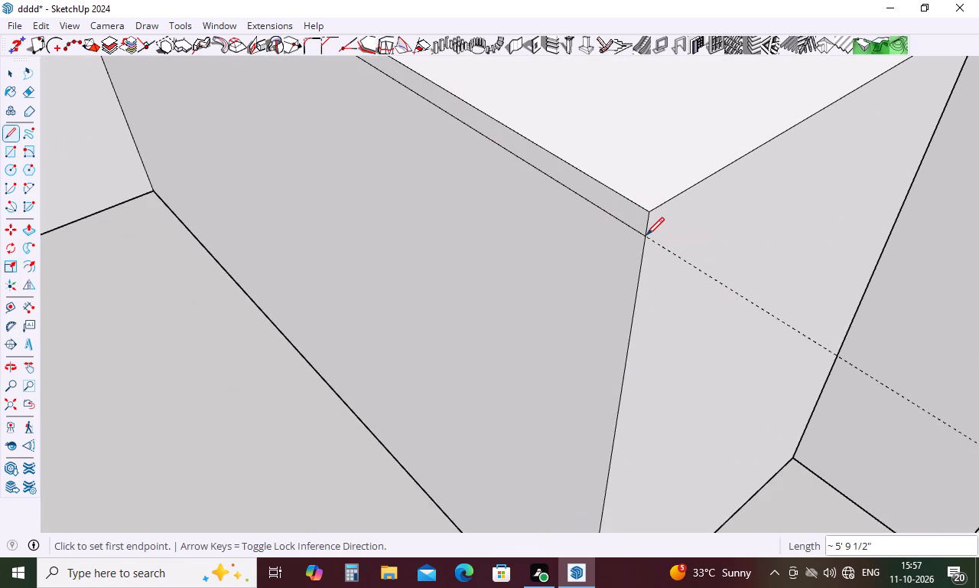
key(space)
Draw a half-circle edge profile at the 1" strip's free end, centred on the strip's height, by erasing the circle's half on the end face.
key(c)
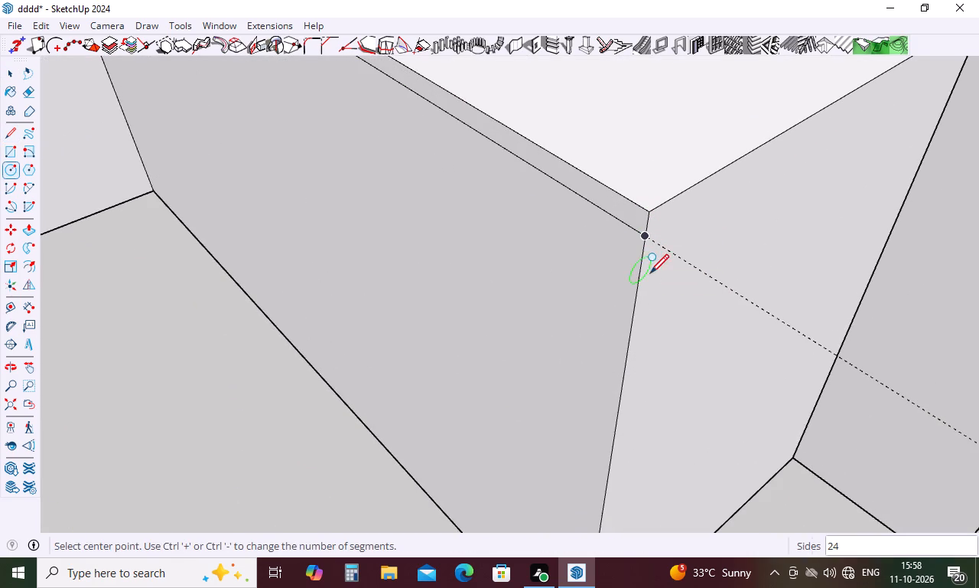
click(652, 227)
click(649, 214)
key(space)
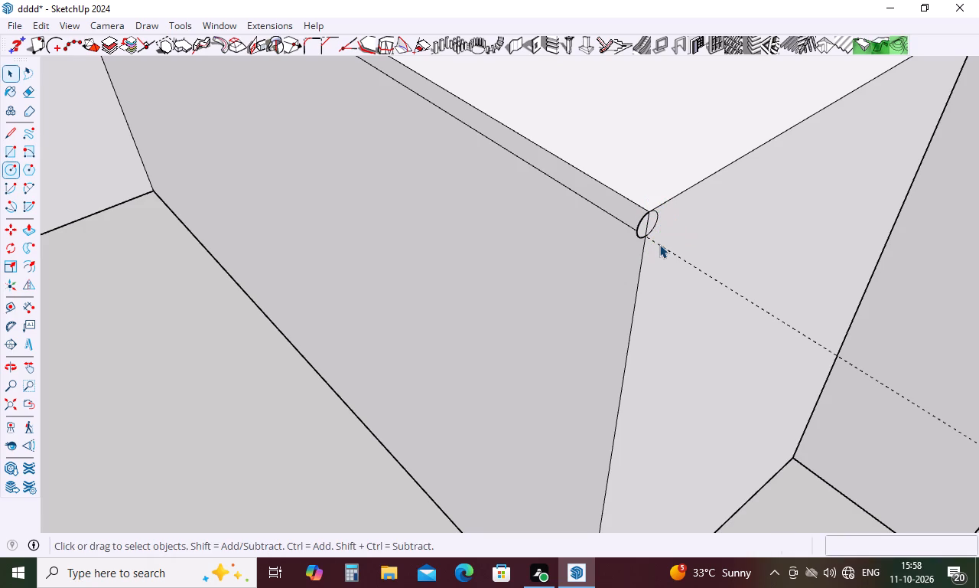
key(e)
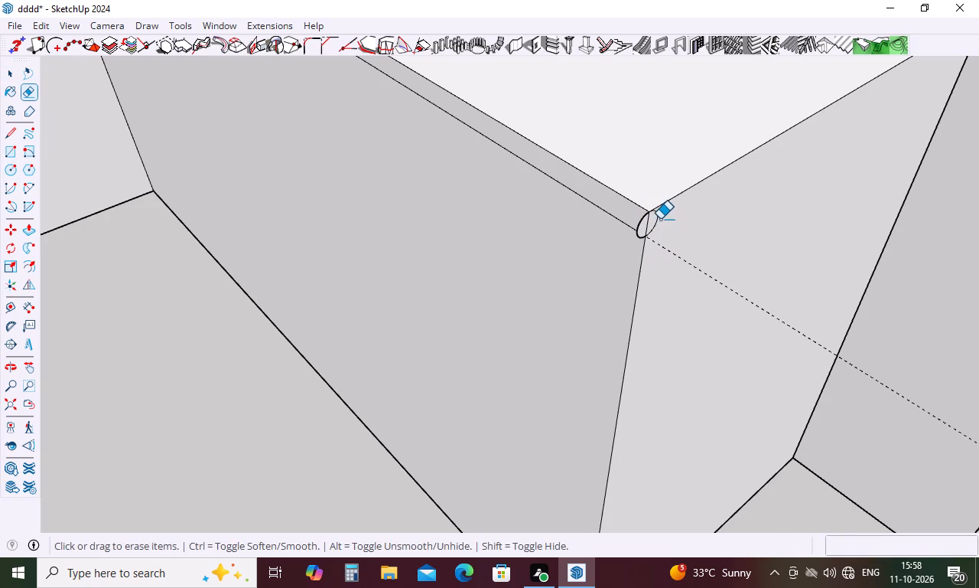
click(660, 219)
Push/Pull the half-circle profile along the side-wall section's front edge to the inner corner, about 5' 9 1/2".
key(p)
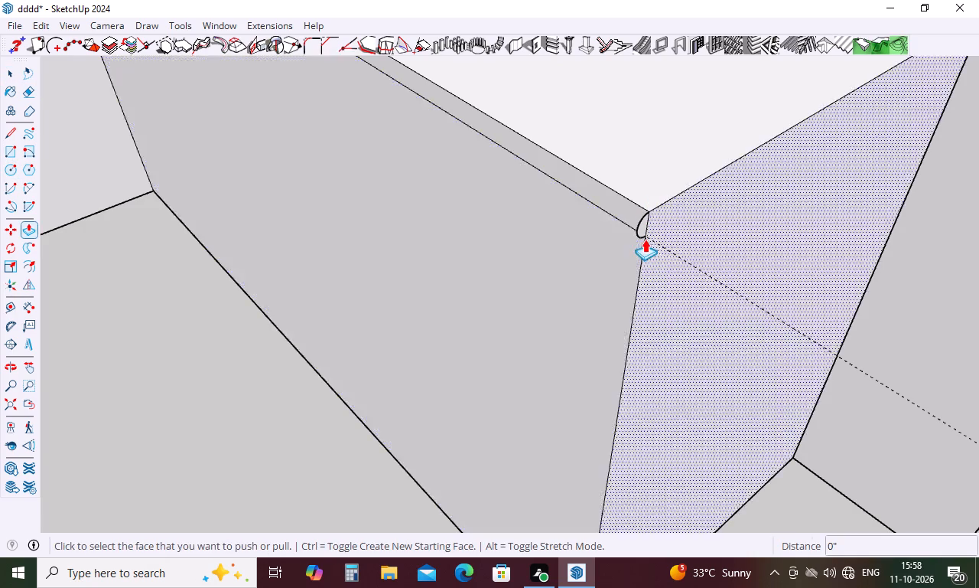
click(645, 231)
scroll(642, 231, down, 10)
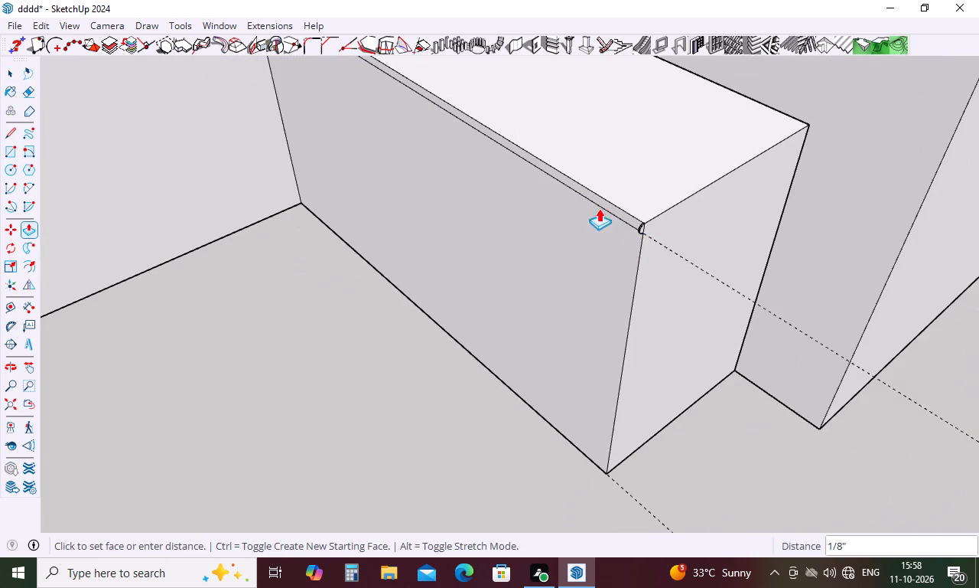
scroll(428, 139, down, 14)
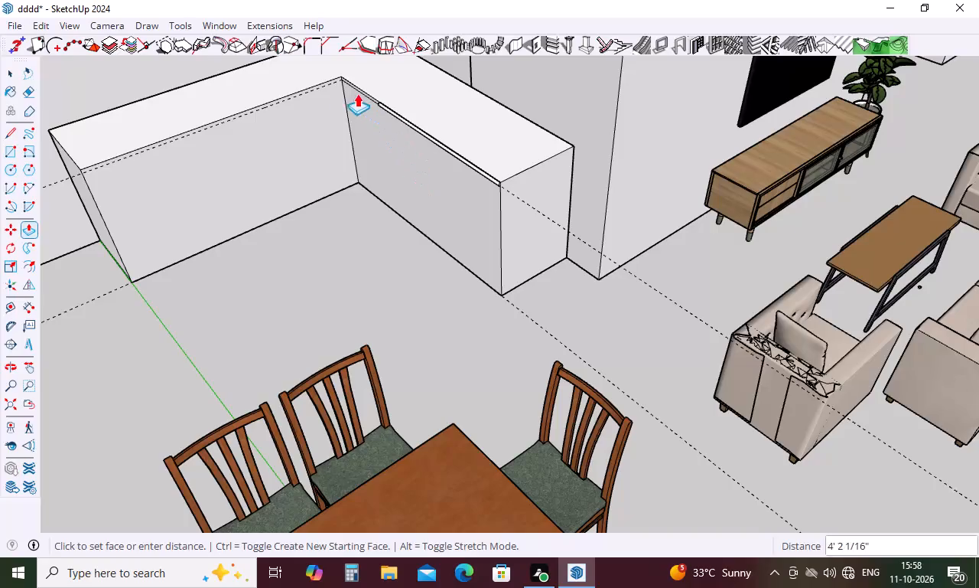
click(339, 89)
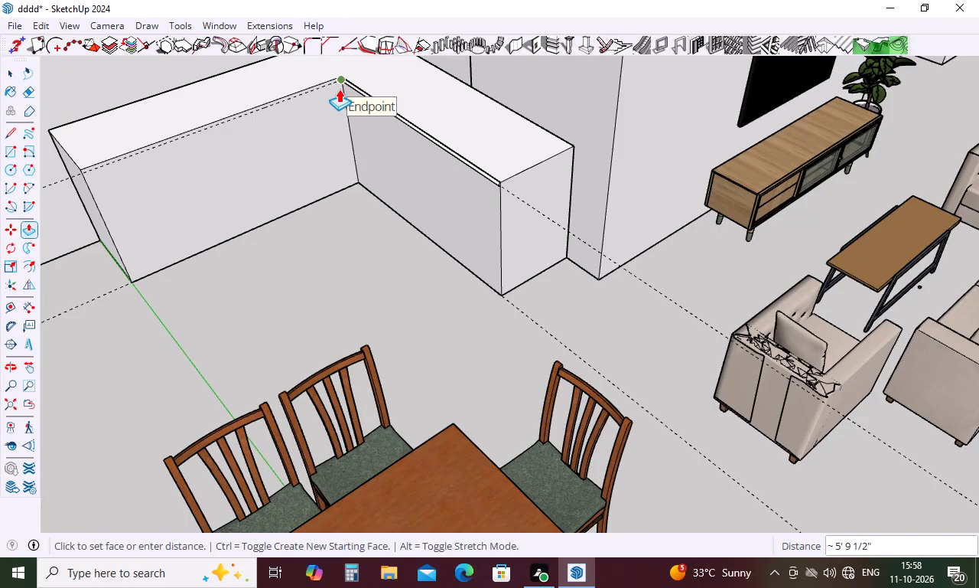
key(space)
Draw a line along the guide on the door-side counter section's front face, from its free end to the inner corner, about 5' 11 15/16".
middle_drag(519, 227, 574, 243)
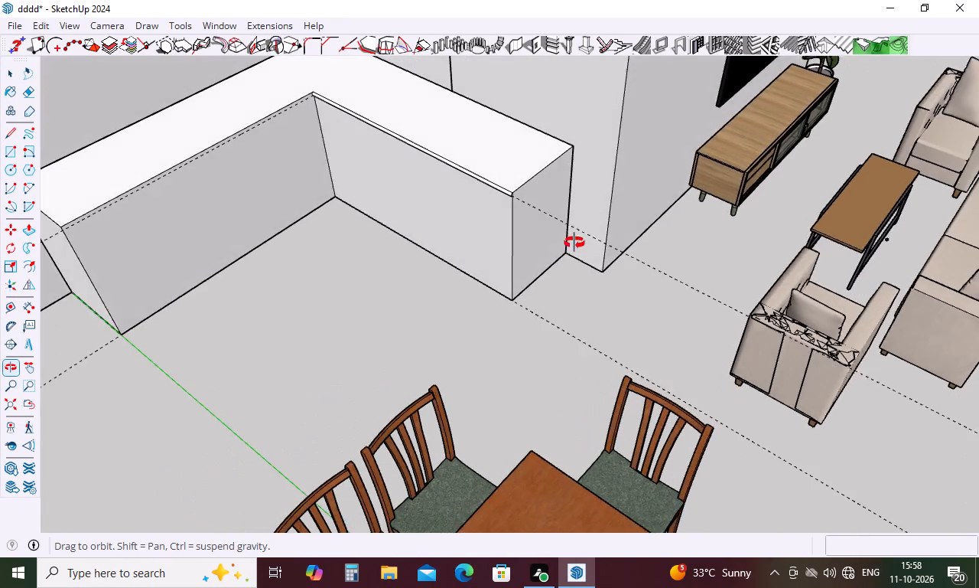
middle_drag(574, 243, 610, 240)
scroll(613, 240, down, 10)
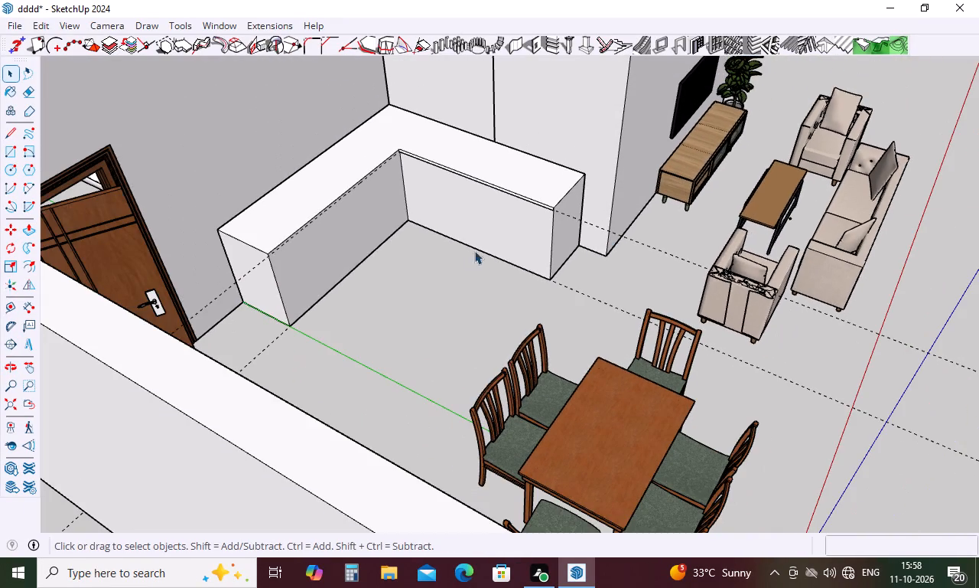
middle_drag(469, 250, 511, 252)
scroll(300, 289, up, 5)
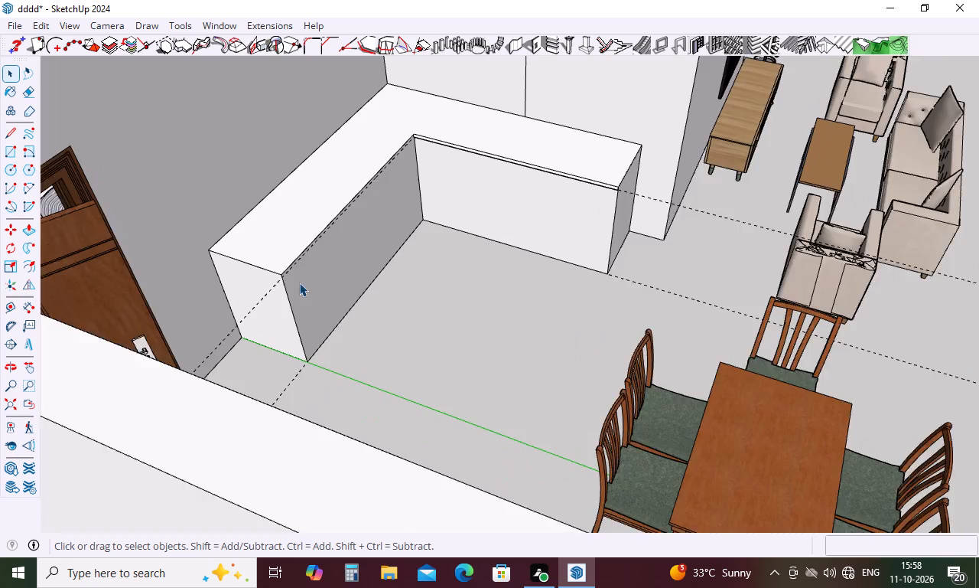
scroll(293, 274, up, 5)
key(l)
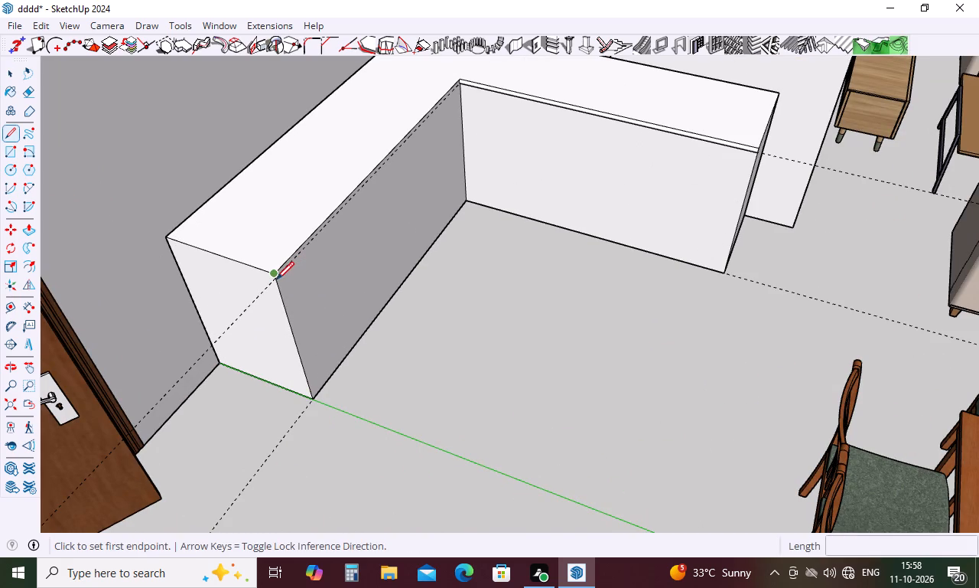
scroll(276, 279, up, 9)
click(275, 283)
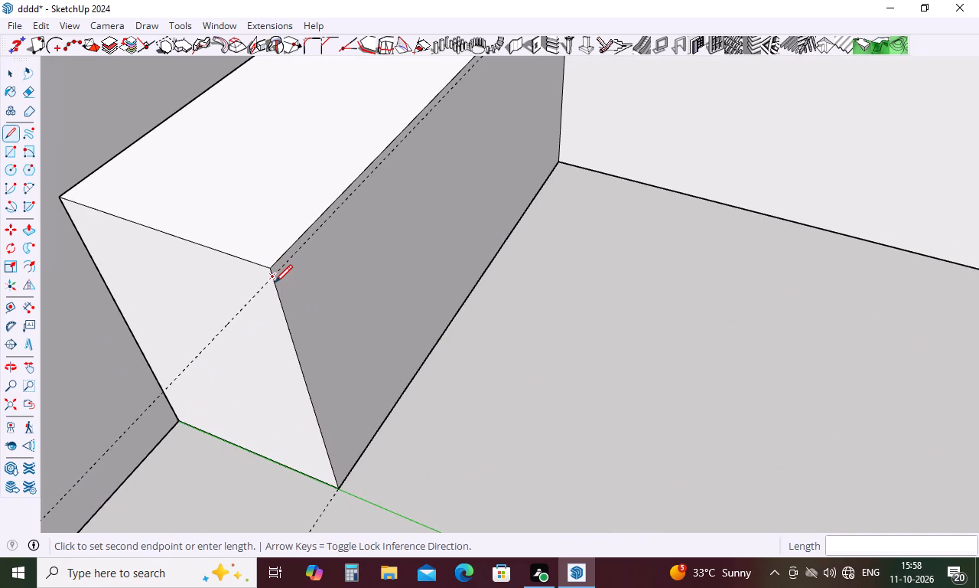
scroll(275, 283, down, 9)
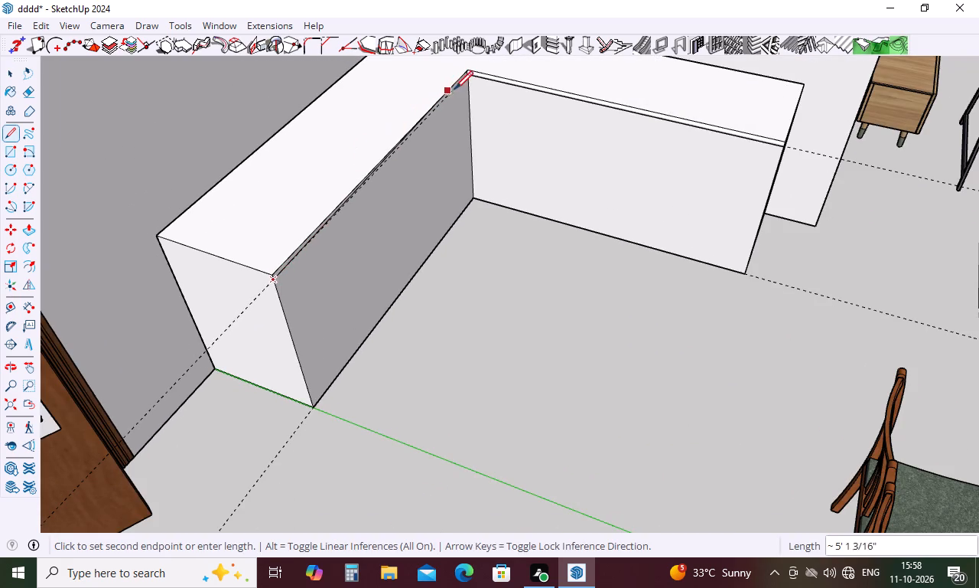
scroll(467, 77, up, 14)
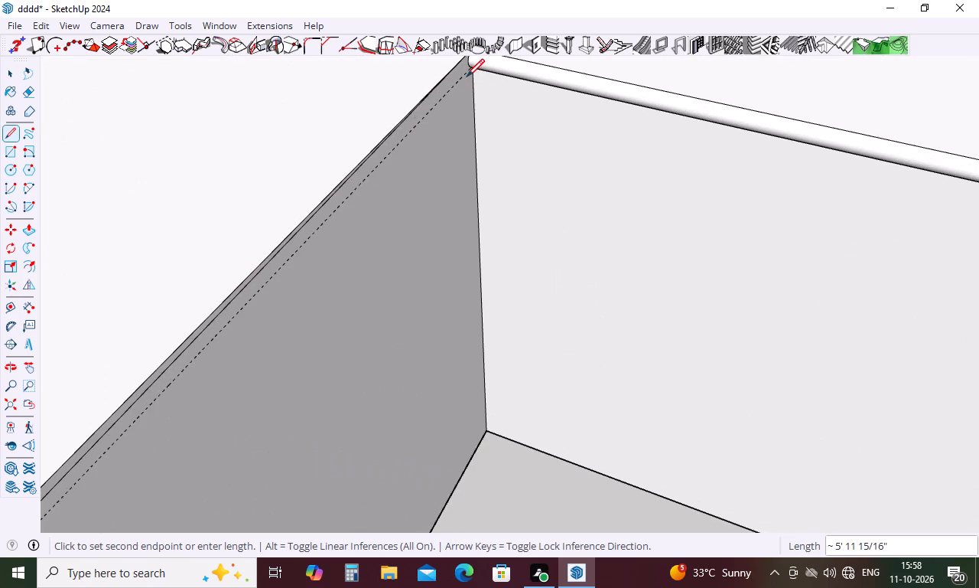
click(473, 75)
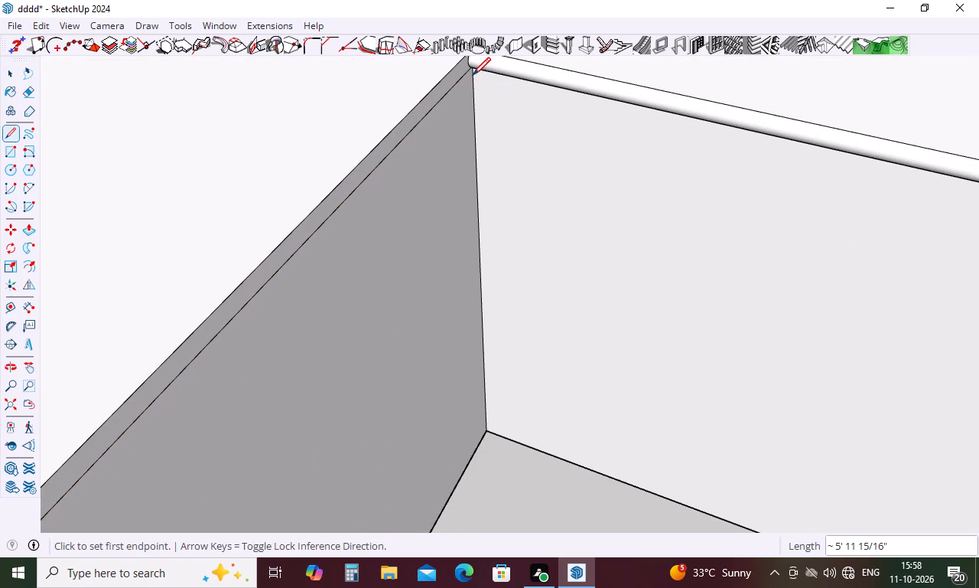
key(space)
Draw a half-circle profile of 1/2" radius at the door-side strip's free end, centred on its height, erasing the circle's half on the end face.
scroll(515, 152, down, 5)
scroll(515, 152, down, 16)
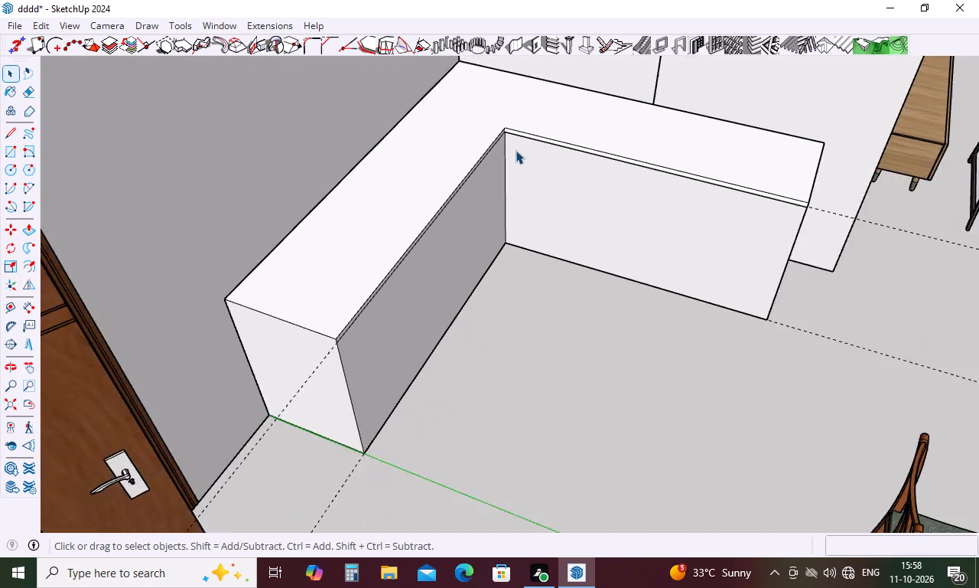
middle_drag(496, 247, 514, 256)
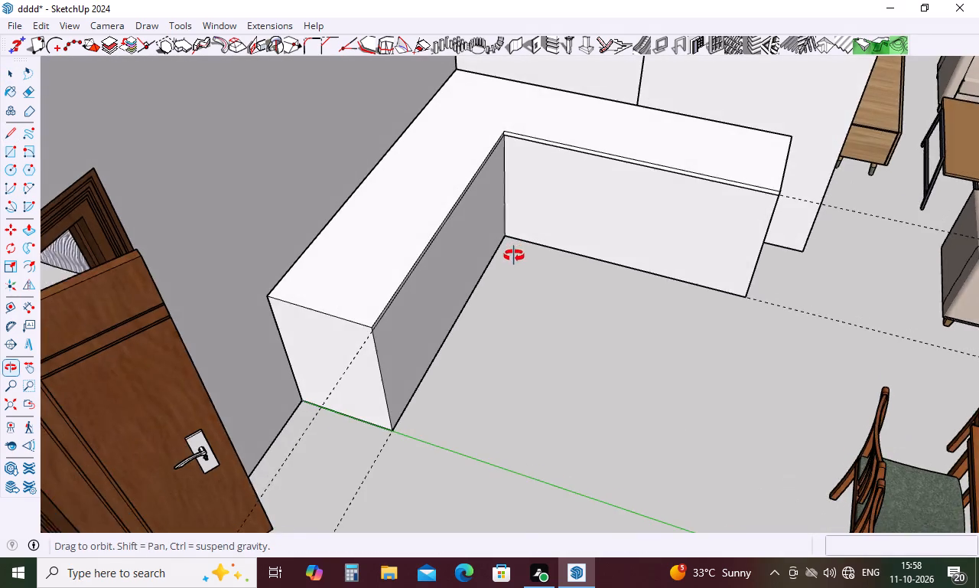
middle_drag(514, 256, 513, 256)
scroll(424, 325, up, 9)
middle_drag(423, 318, 423, 282)
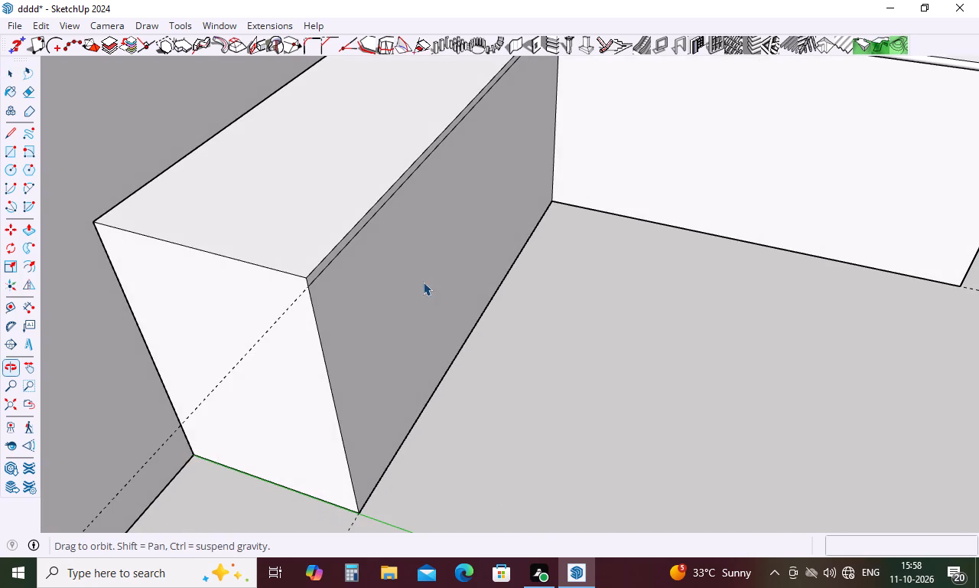
key(c)
scroll(304, 281, up, 8)
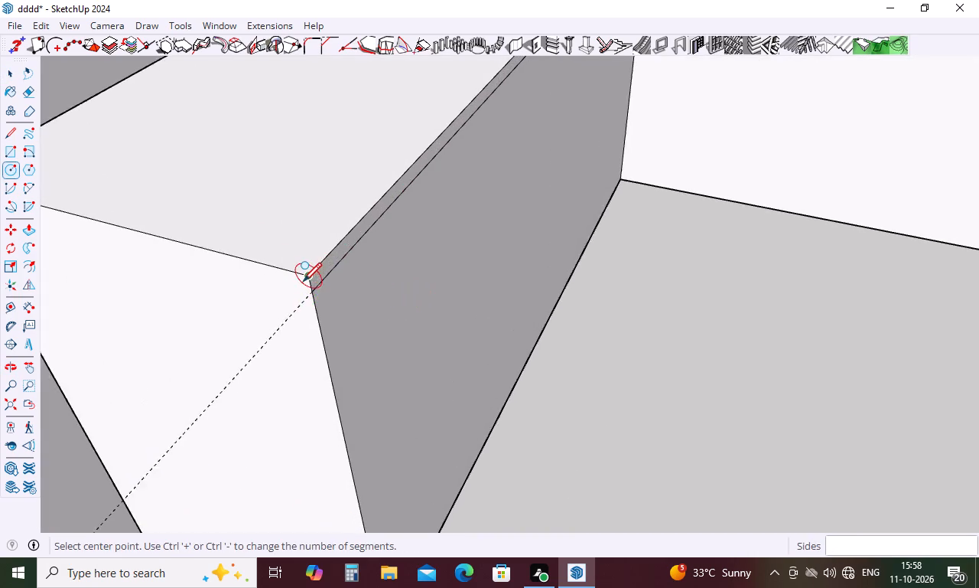
scroll(303, 280, up, 8)
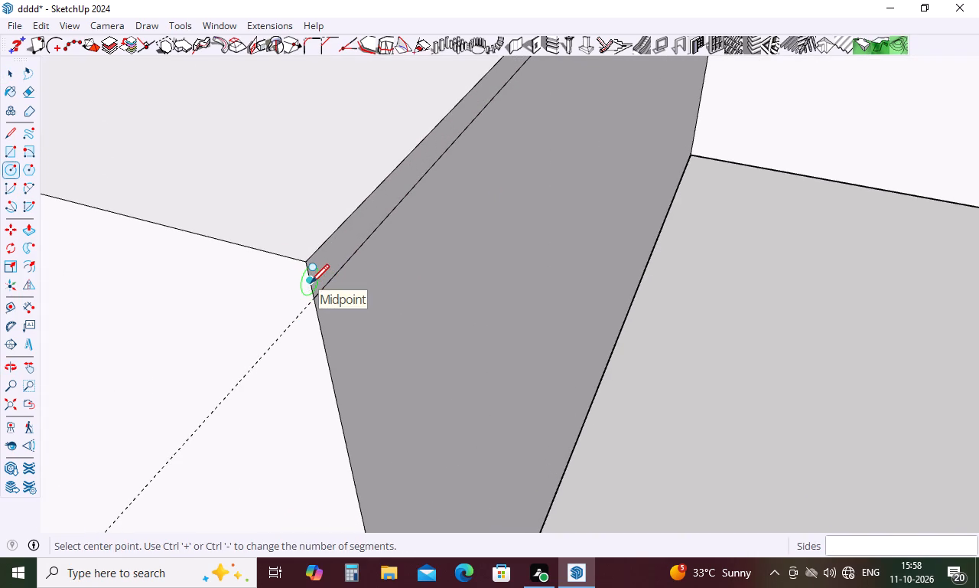
middle_drag(311, 281, 420, 260)
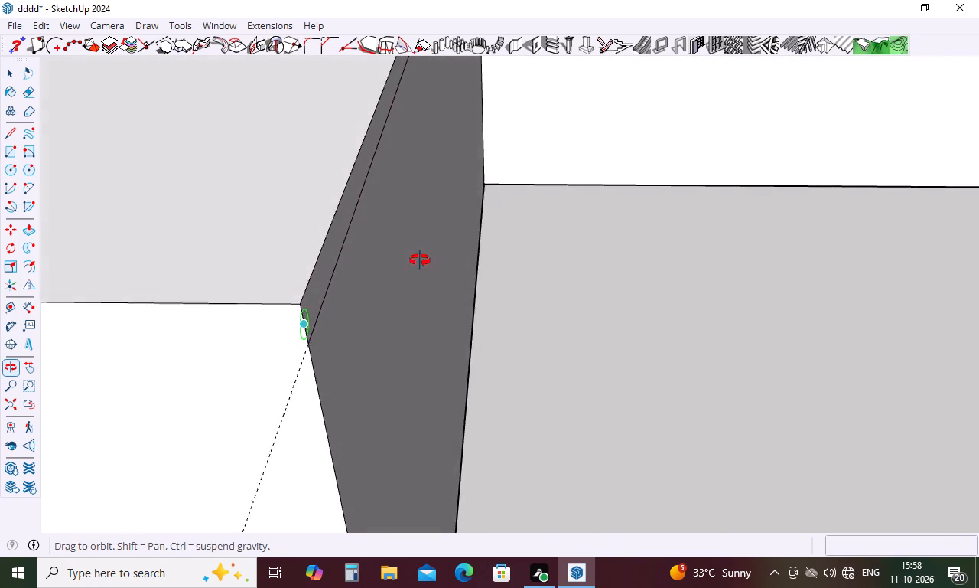
middle_drag(420, 260, 425, 260)
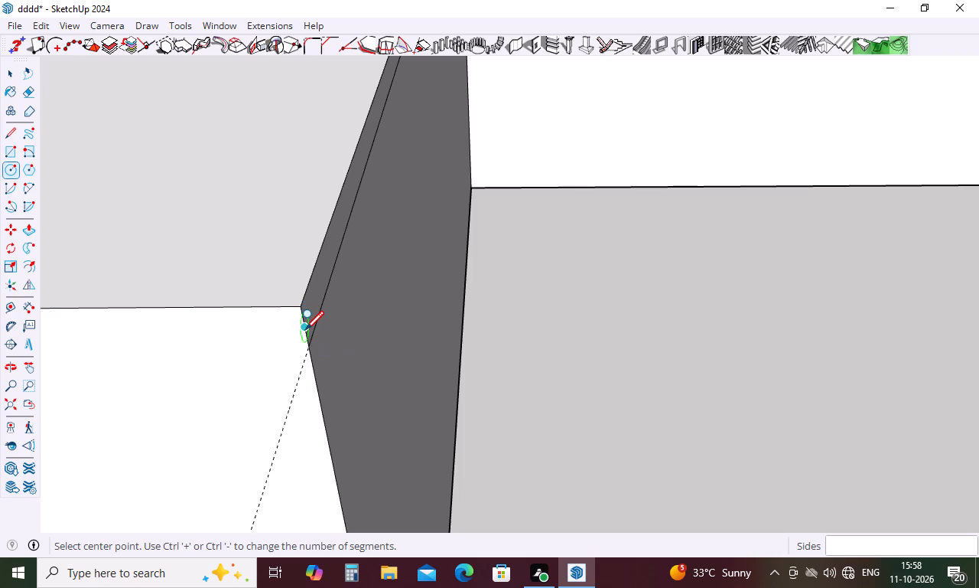
click(302, 325)
click(304, 308)
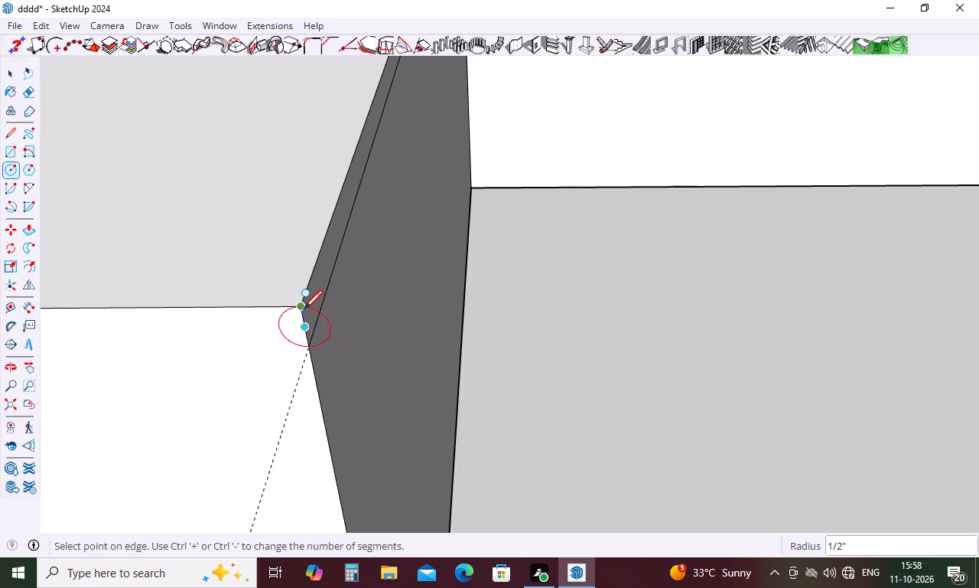
key(space)
key(e)
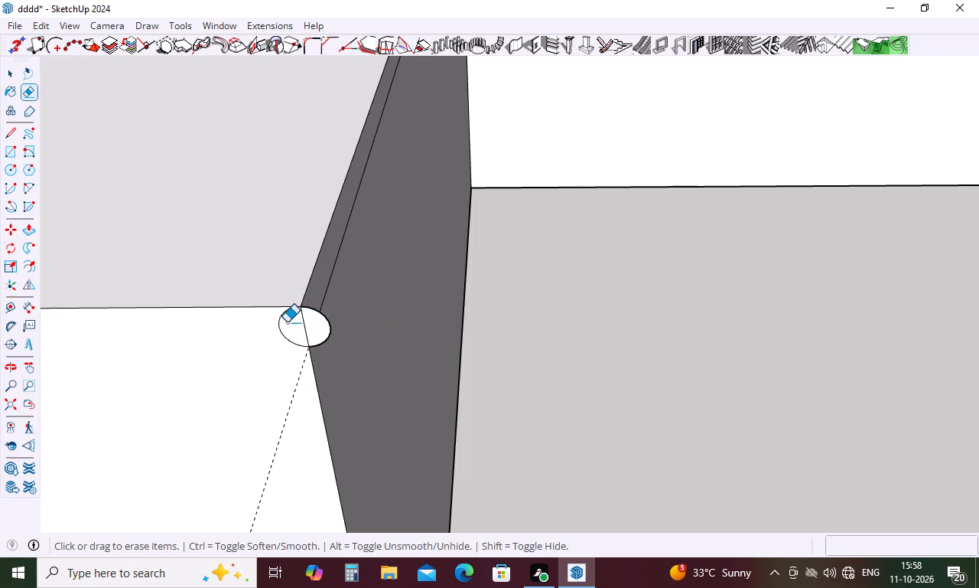
drag(287, 322, 278, 318)
Push/Pull the half-circle profile along the door-side section's front edge to the inner corner, 5' 11 1/2".
key(p)
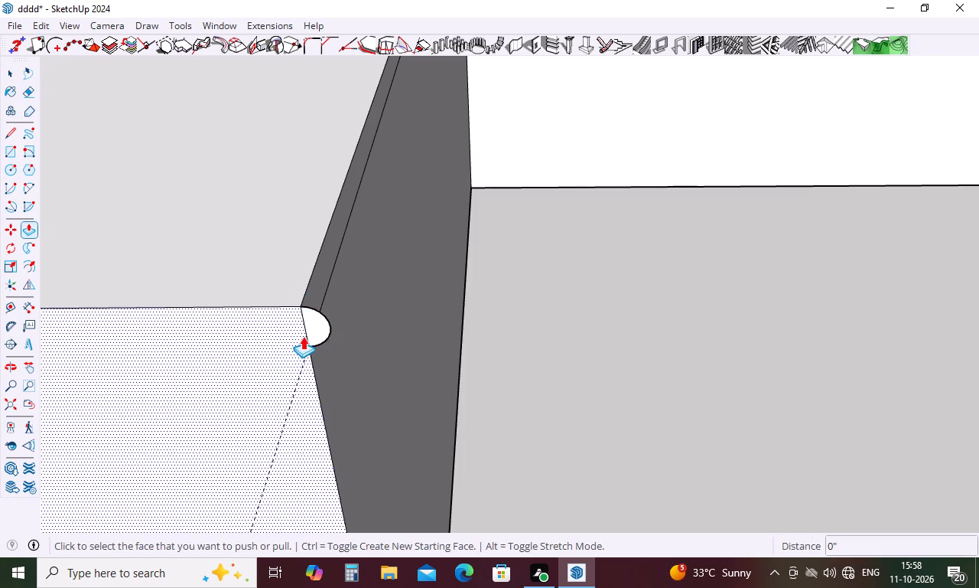
click(314, 332)
scroll(314, 332, down, 18)
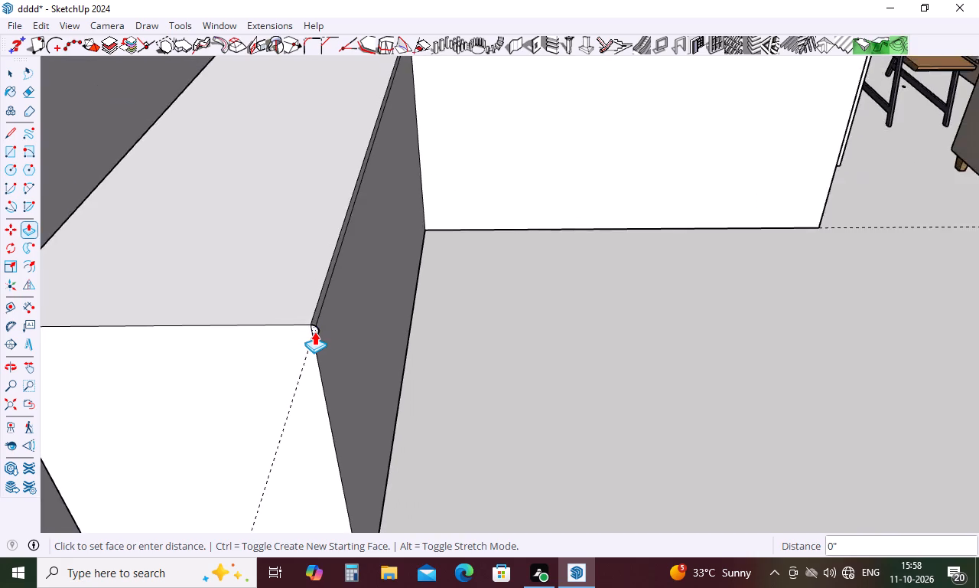
scroll(314, 332, down, 7)
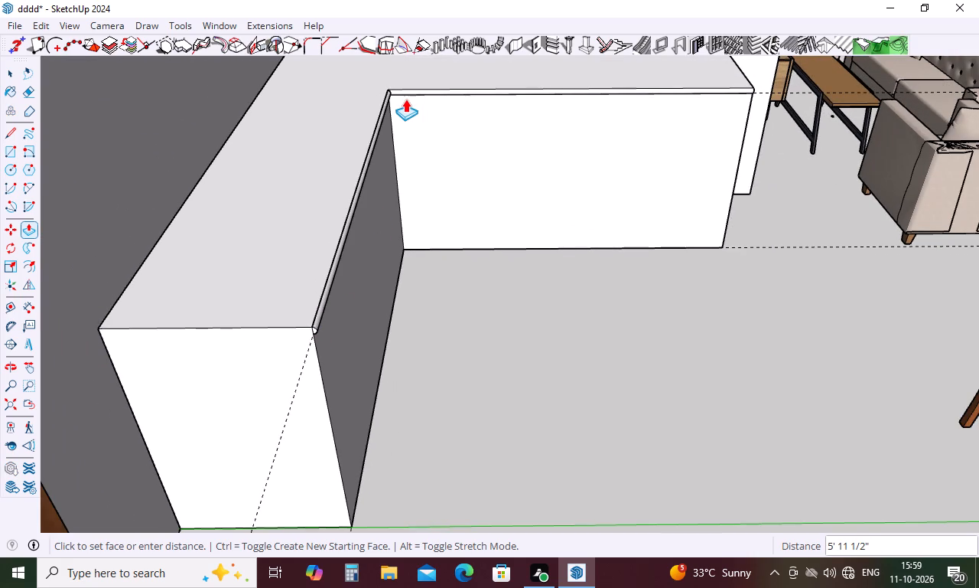
click(405, 99)
key(space)
click(463, 268)
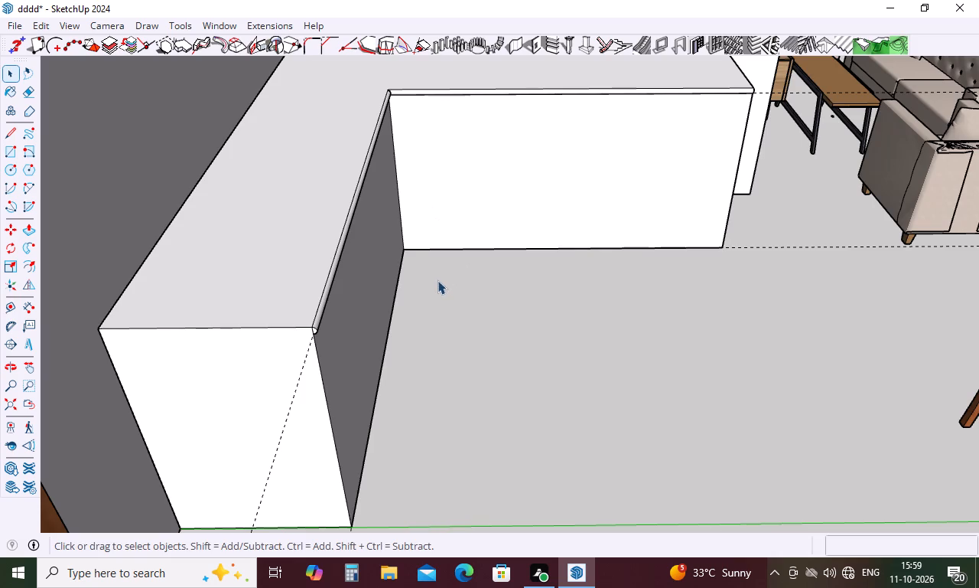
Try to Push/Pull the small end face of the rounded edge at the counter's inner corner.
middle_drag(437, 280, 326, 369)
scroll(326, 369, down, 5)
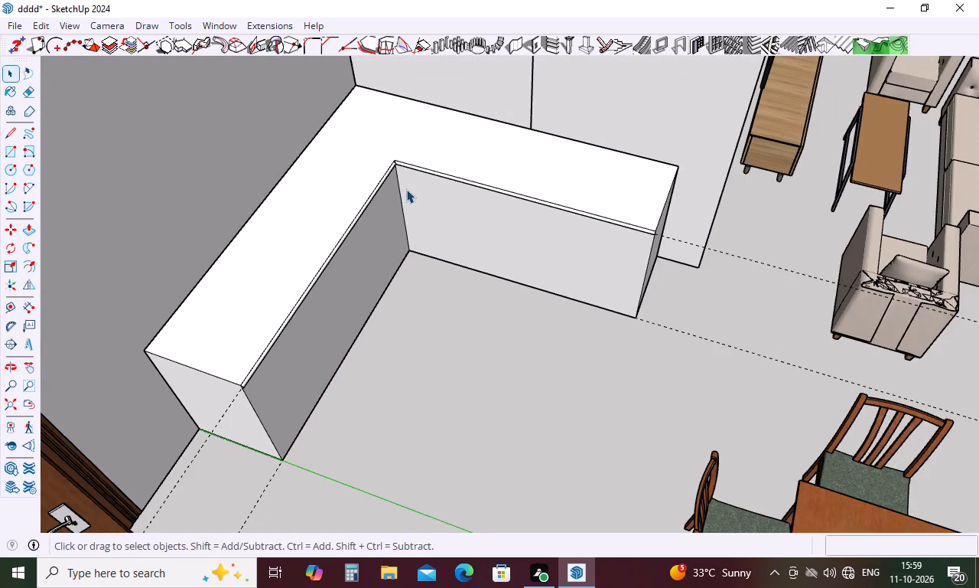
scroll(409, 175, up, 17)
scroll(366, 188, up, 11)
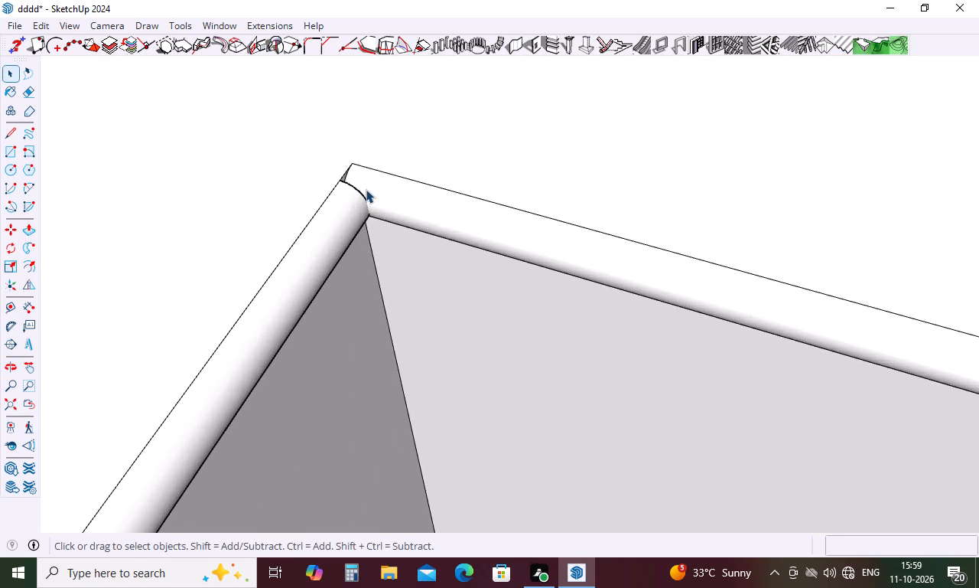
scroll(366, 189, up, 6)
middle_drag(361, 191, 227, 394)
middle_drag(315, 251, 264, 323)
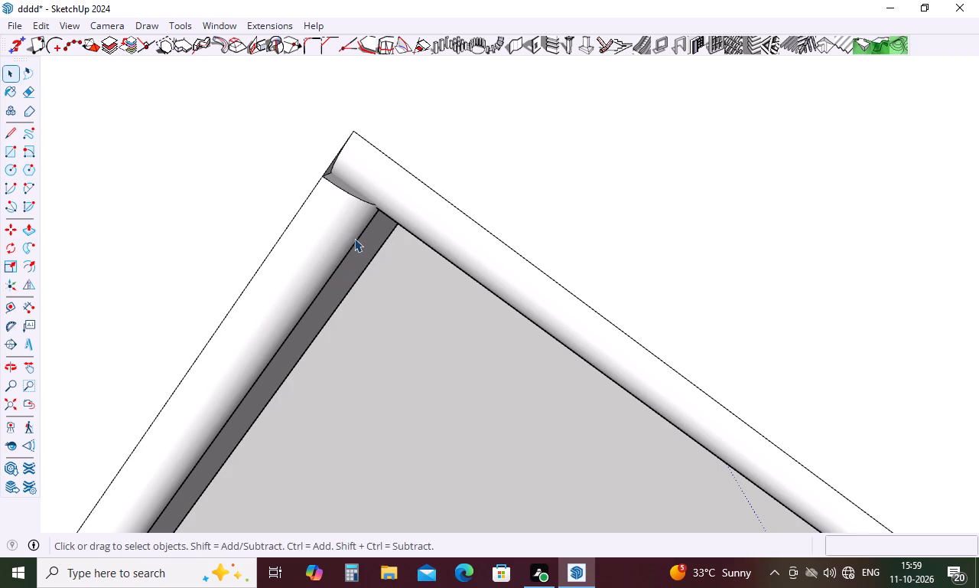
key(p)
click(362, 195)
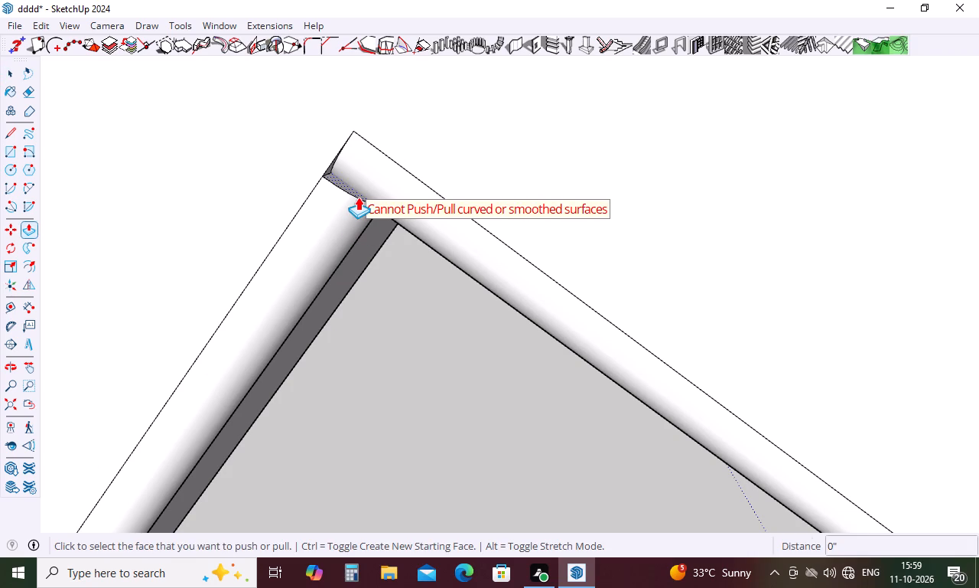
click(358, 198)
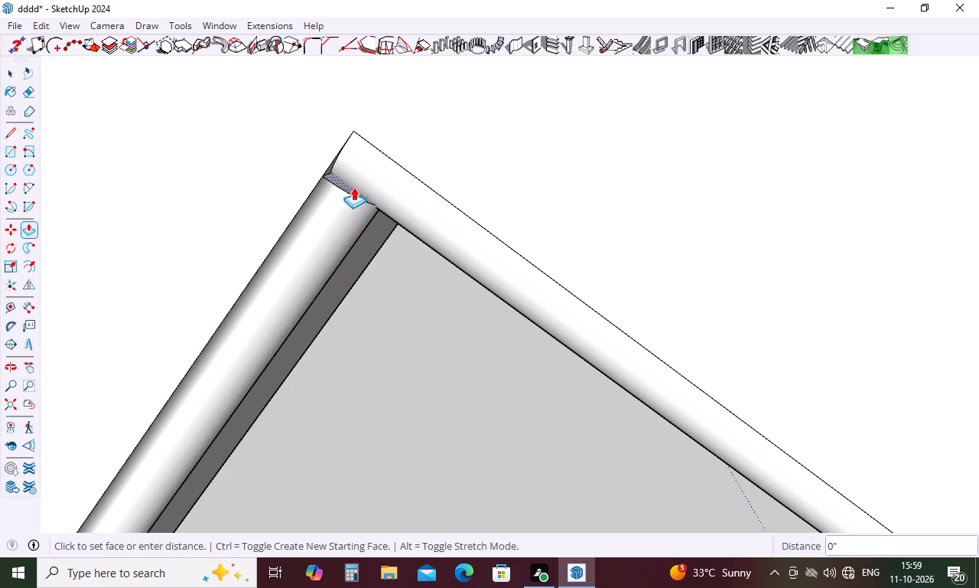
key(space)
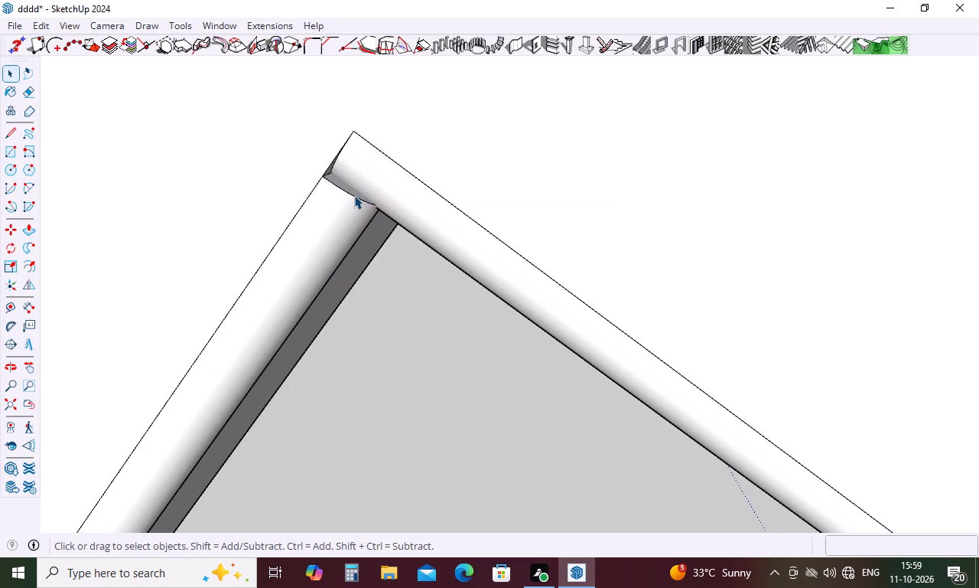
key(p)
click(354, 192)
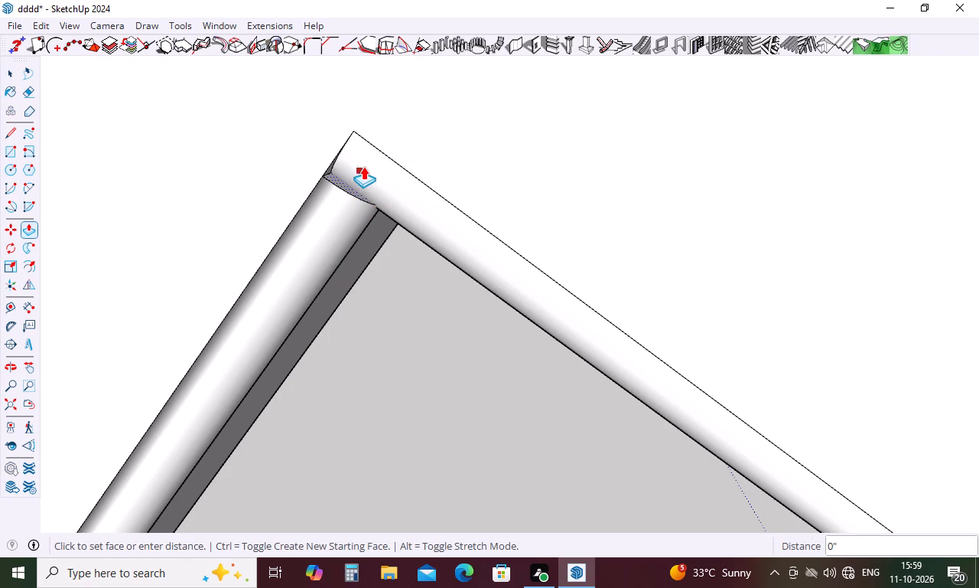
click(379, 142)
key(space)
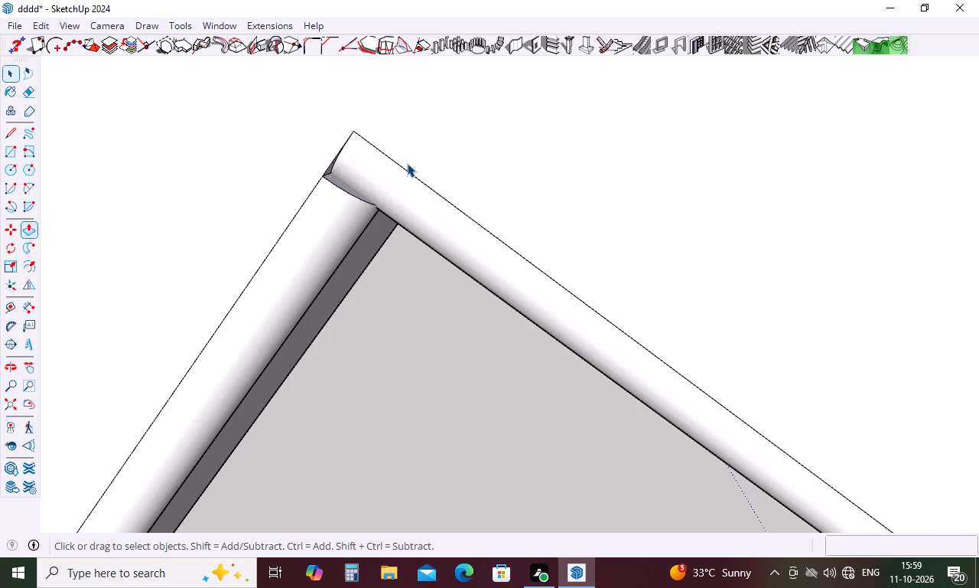
Select all connected geometry of the L-shaped kitchen counter and make it a group.
scroll(407, 163, down, 5)
scroll(435, 172, down, 20)
scroll(435, 172, down, 6)
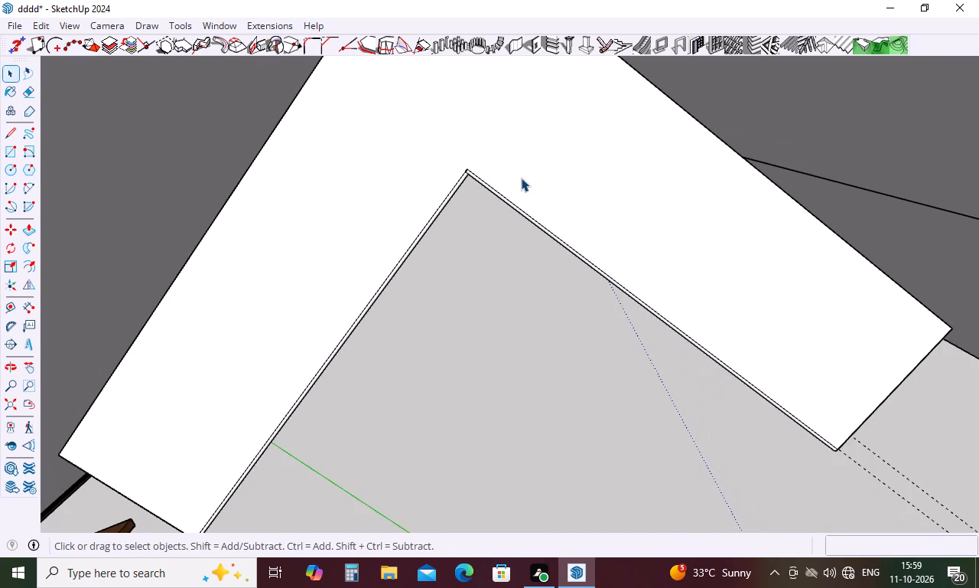
triple_click(525, 177)
triple_click(526, 177)
click(526, 177)
right_click(526, 172)
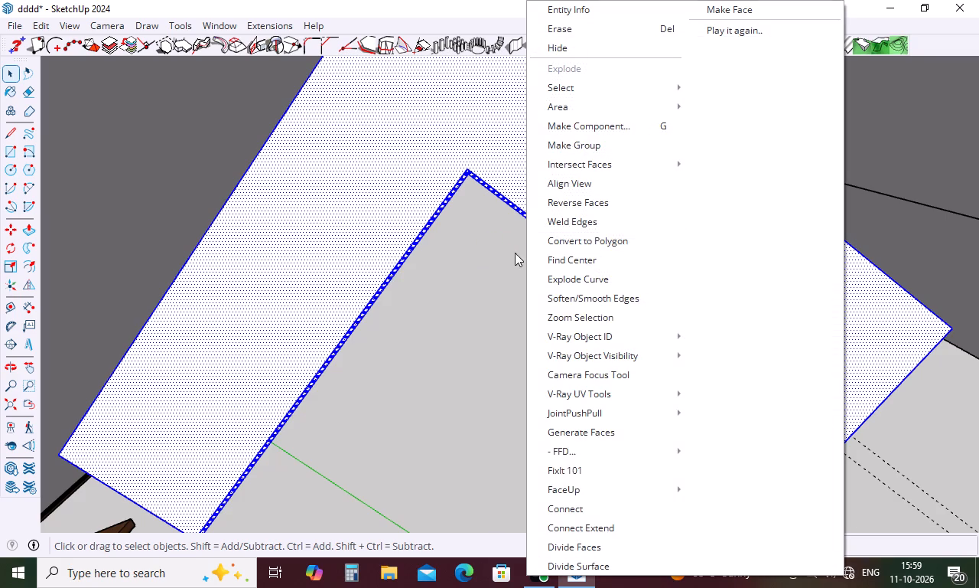
click(577, 149)
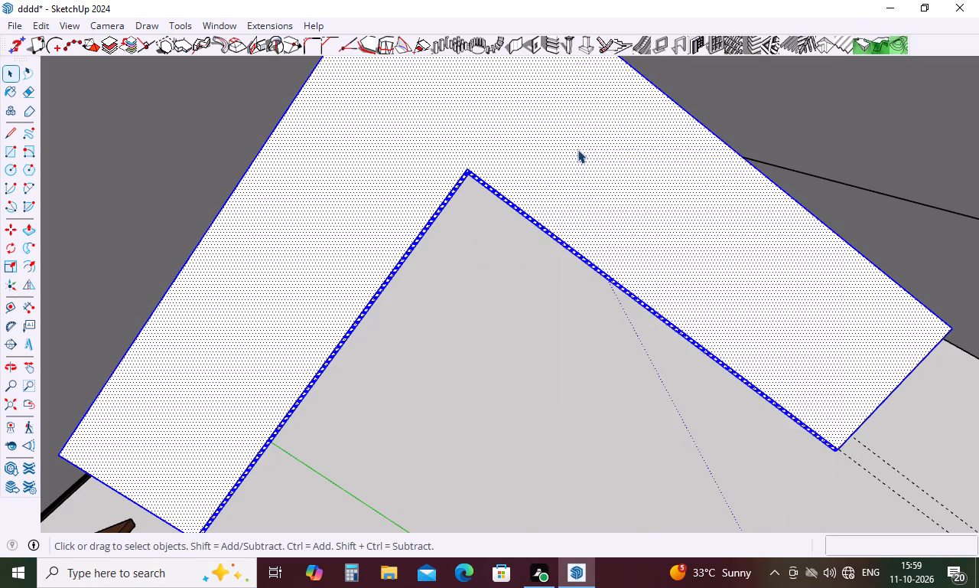
click(486, 301)
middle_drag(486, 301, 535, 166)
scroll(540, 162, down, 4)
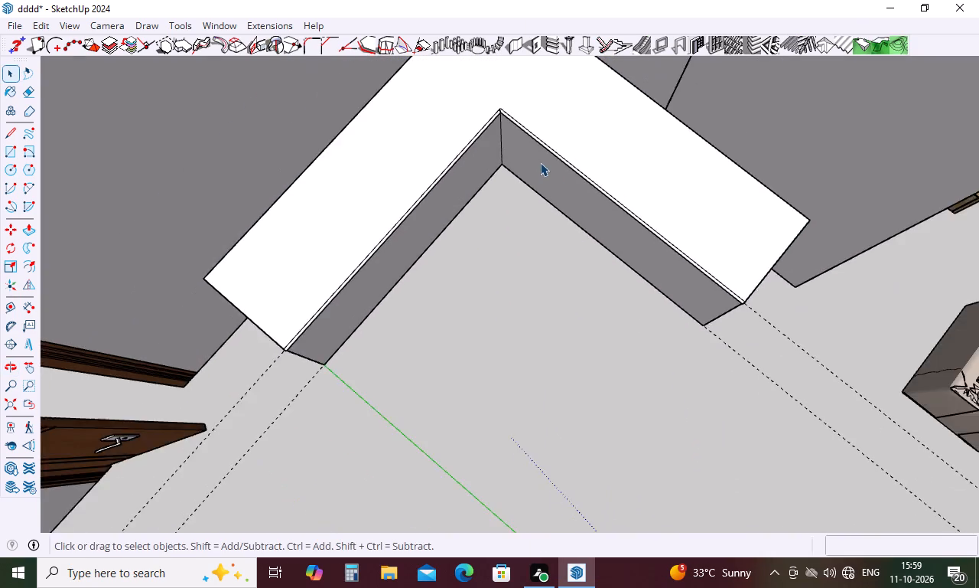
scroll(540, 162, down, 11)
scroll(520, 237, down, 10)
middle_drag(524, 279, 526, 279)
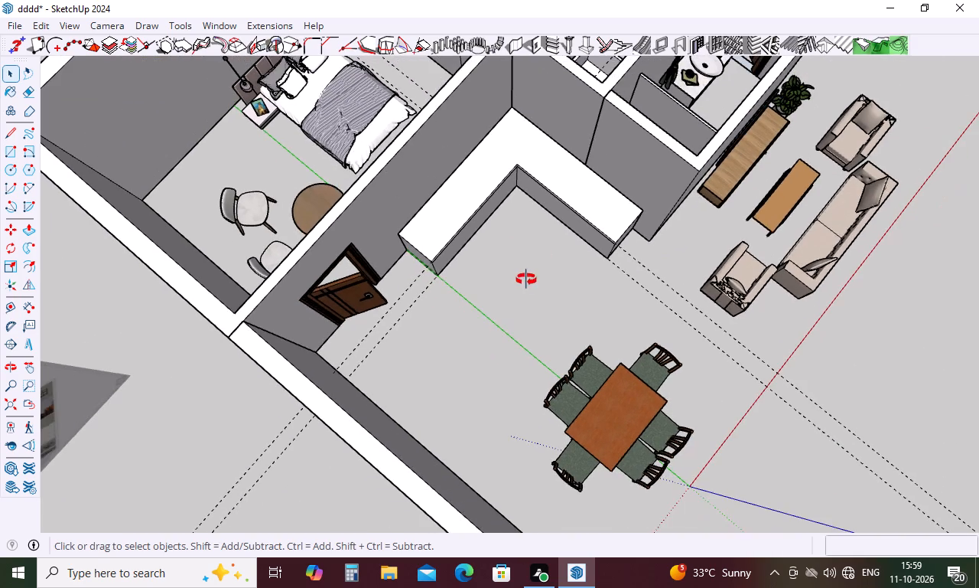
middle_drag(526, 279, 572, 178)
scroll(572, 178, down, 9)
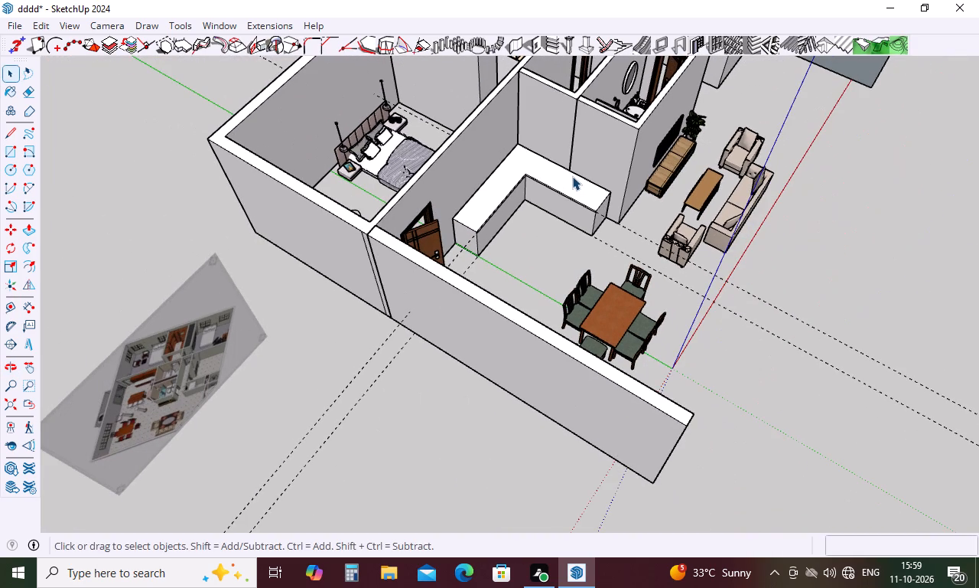
Place a guide 1' out from the top edge of the kitchen's door-side wall, parallel to it.
key(Escape)
key(t)
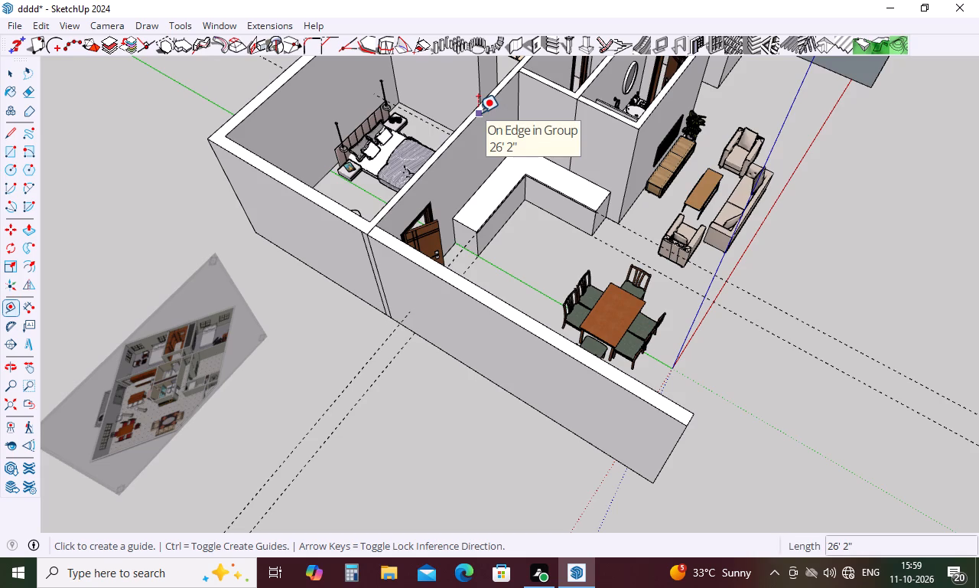
click(478, 113)
key(1)
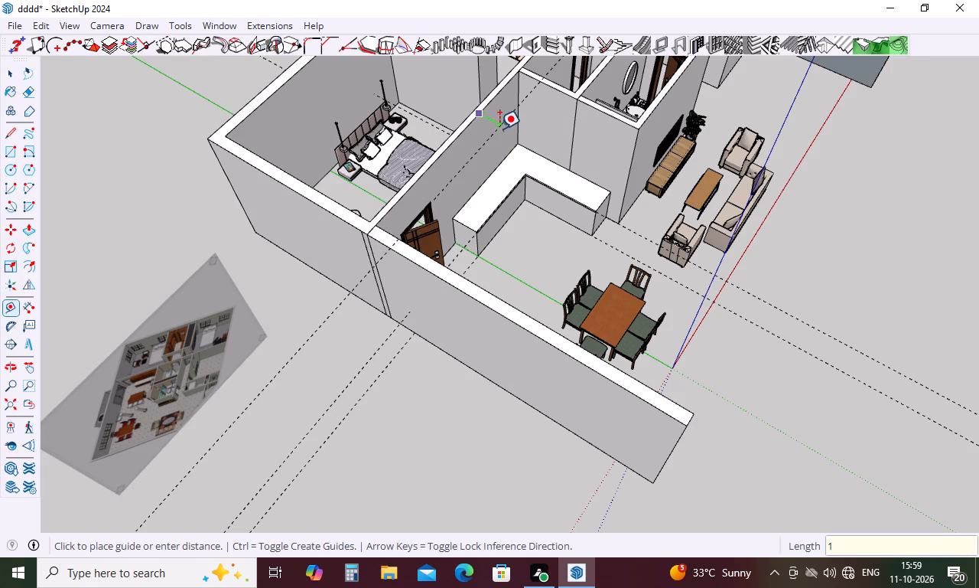
key(apostrophe)
key(Return)
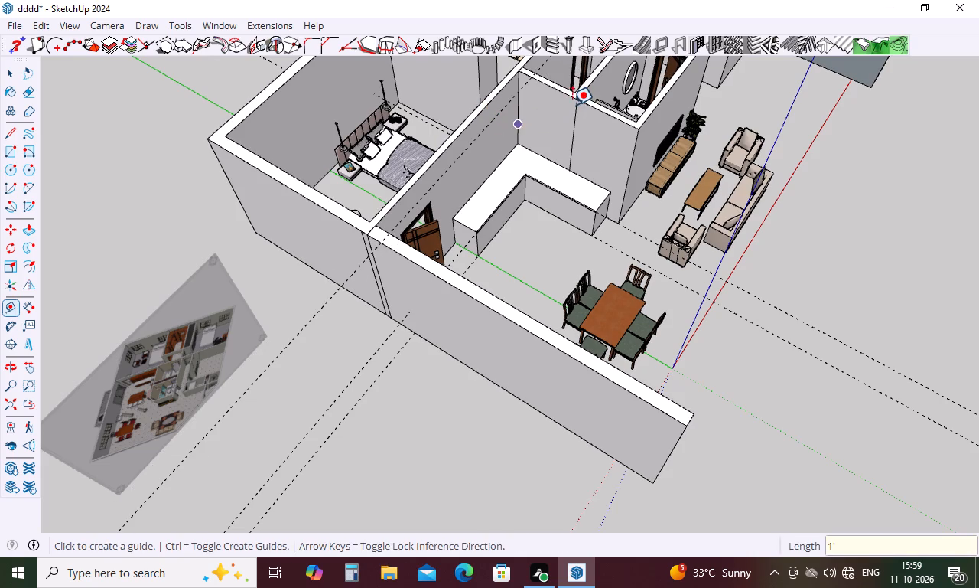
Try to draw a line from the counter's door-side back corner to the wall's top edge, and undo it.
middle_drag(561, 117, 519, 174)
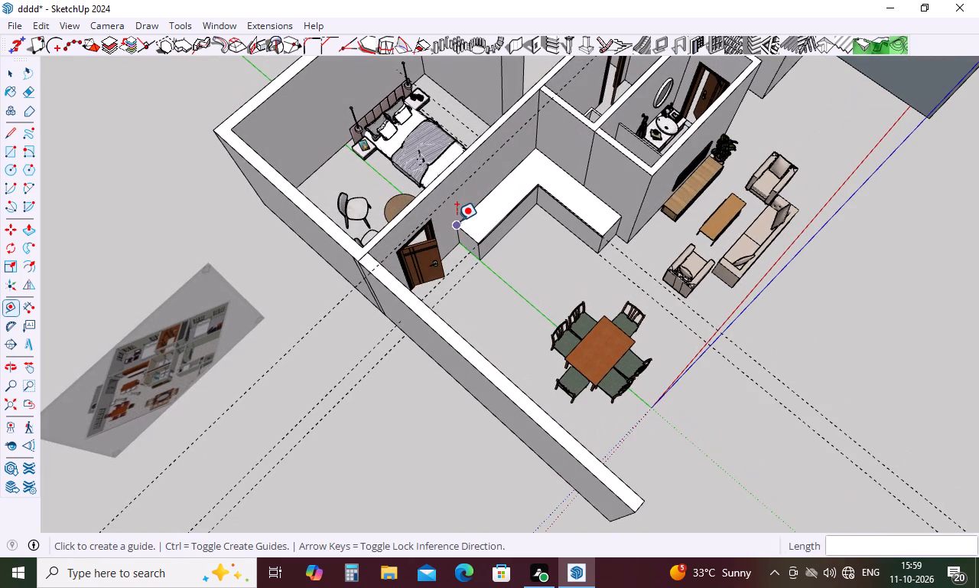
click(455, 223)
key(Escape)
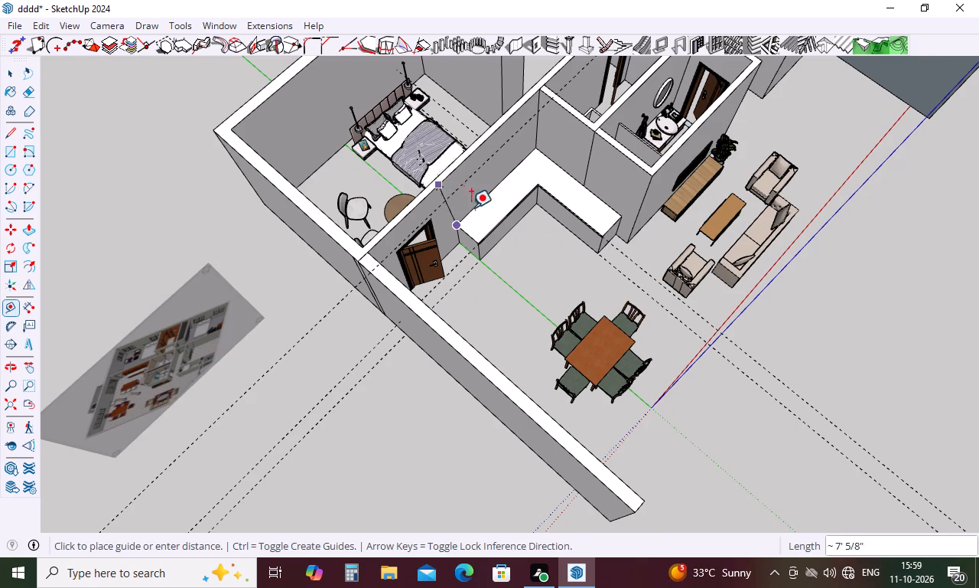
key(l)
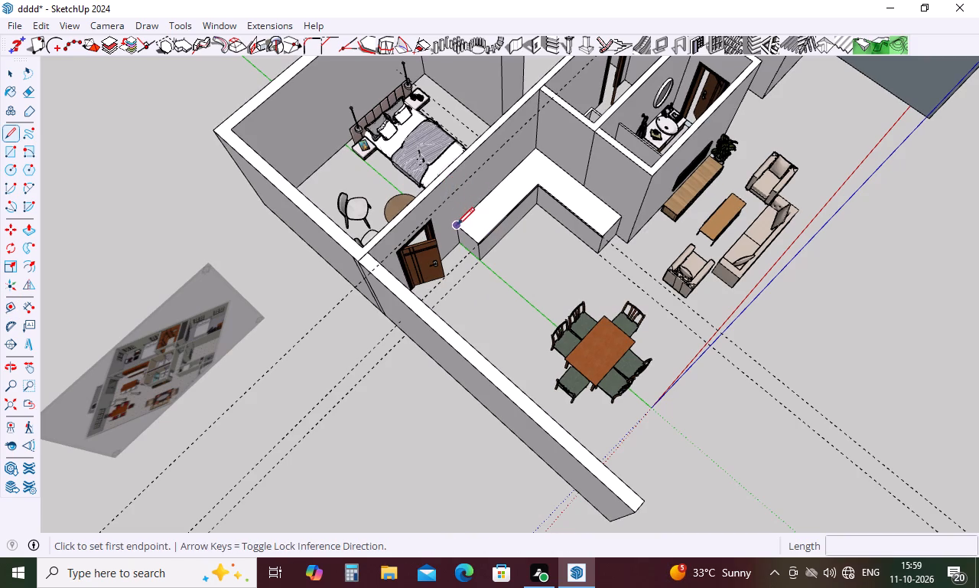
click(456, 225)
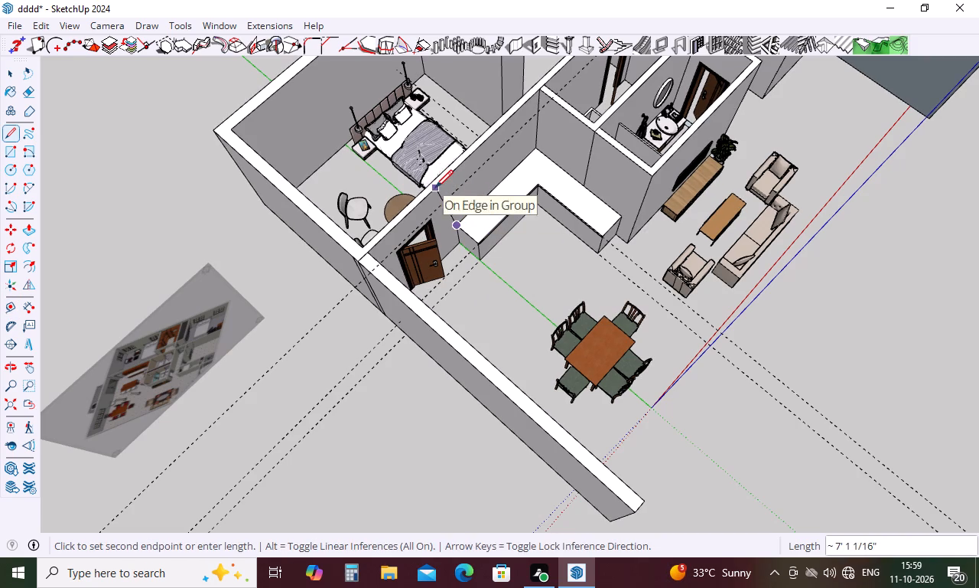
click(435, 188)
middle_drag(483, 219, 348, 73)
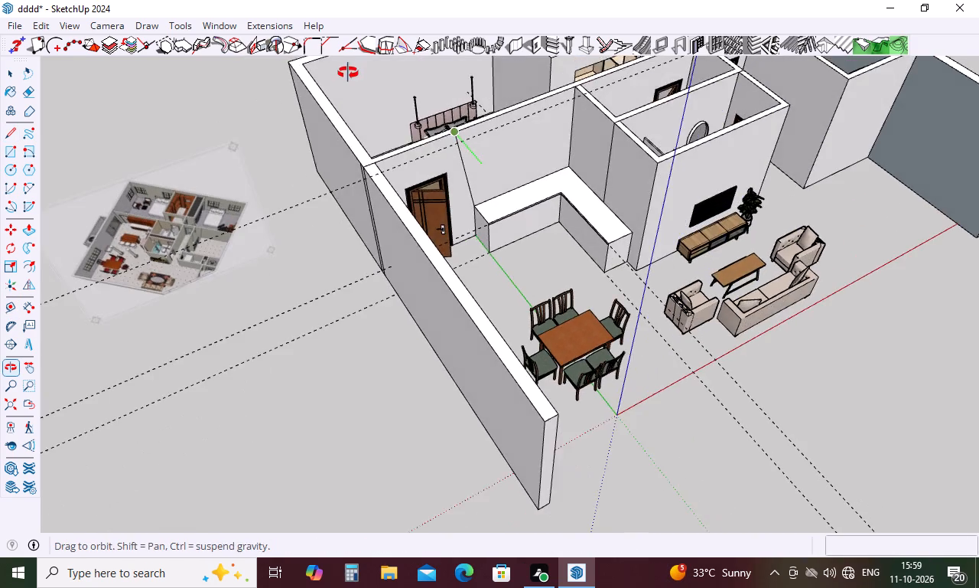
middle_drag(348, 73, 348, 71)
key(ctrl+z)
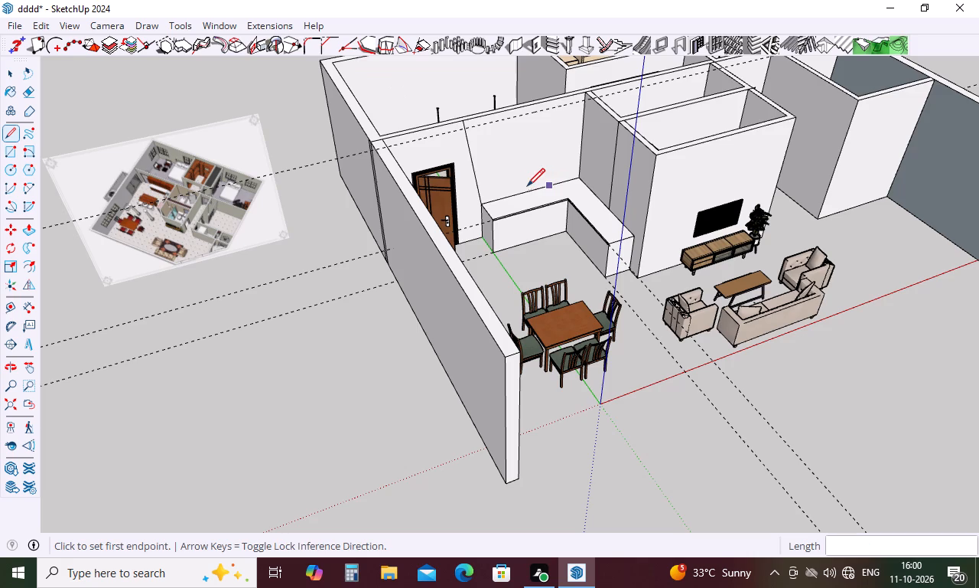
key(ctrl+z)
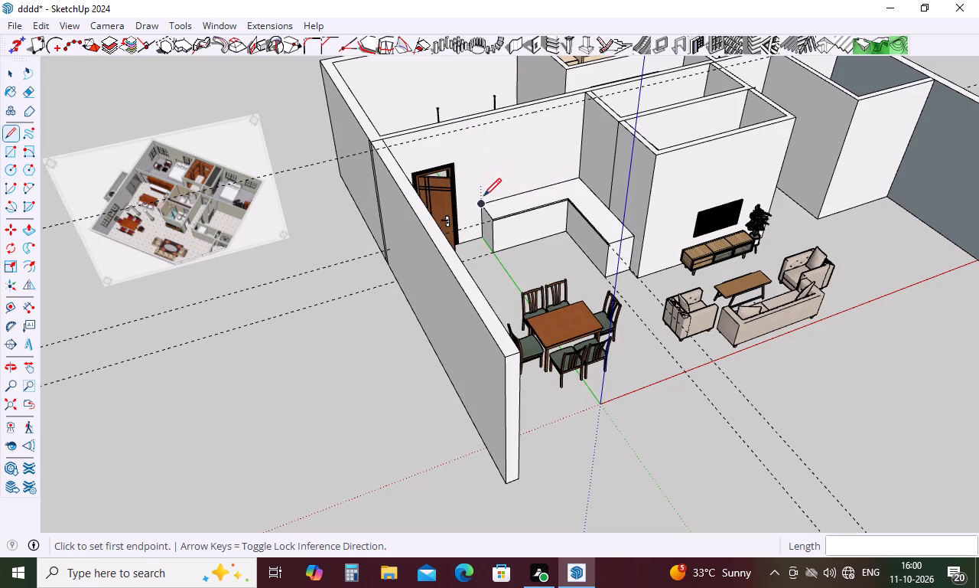
Draw a vertical line from the counter's door-side back corner up to the top edge of the wall.
click(482, 199)
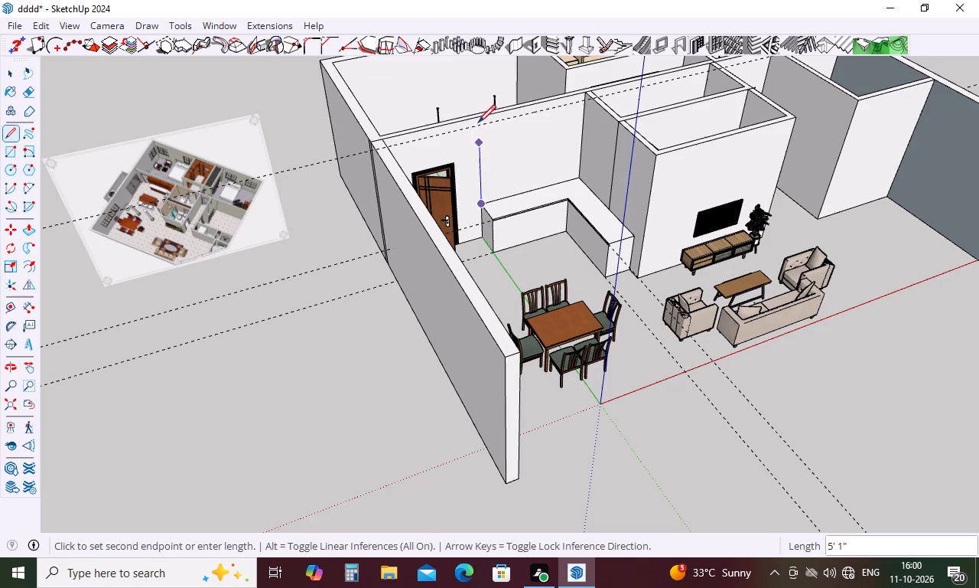
click(477, 120)
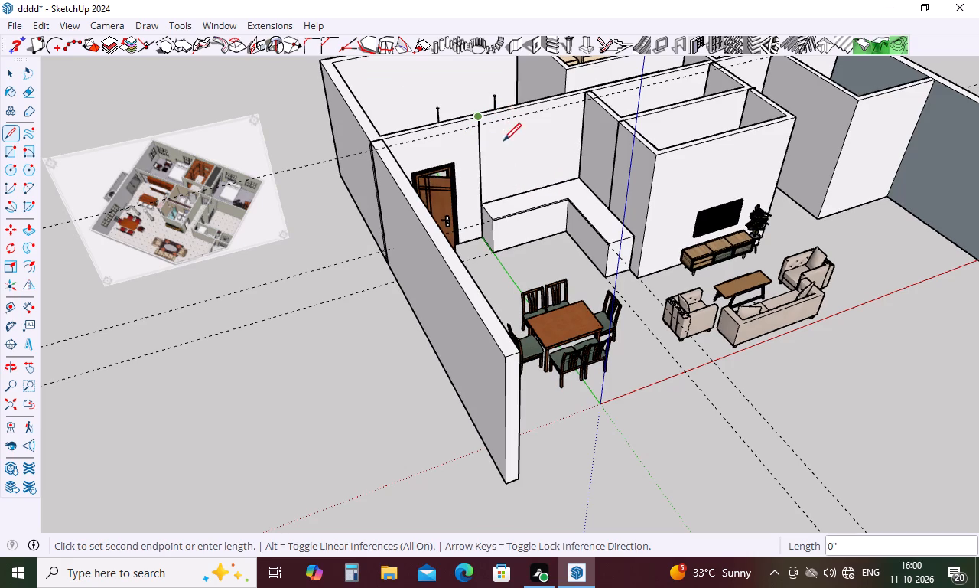
middle_drag(504, 142, 495, 253)
key(Escape)
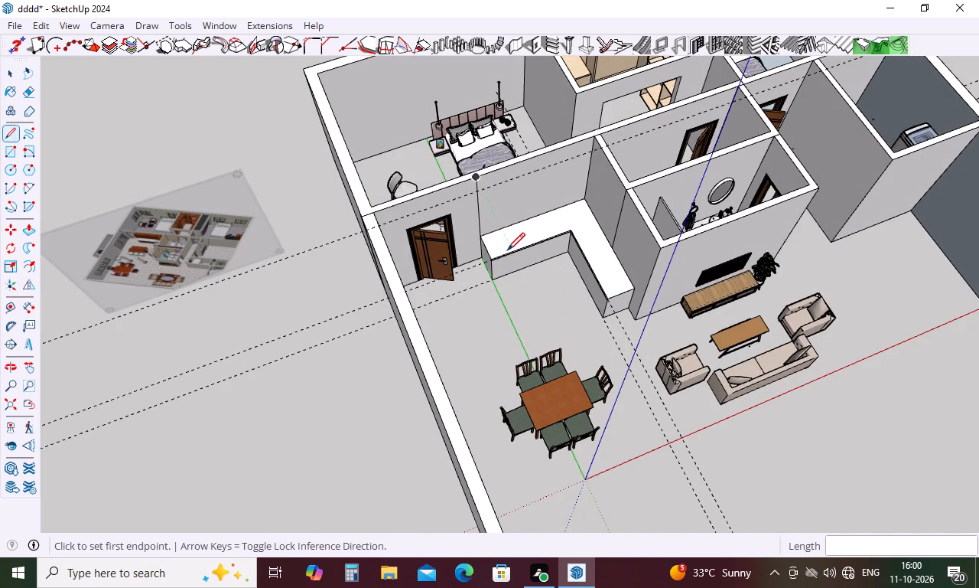
Draw a 1' by about 8' rectangle along the wall top, from the vertical line to the kitchen's inner corner.
key(r)
click(478, 177)
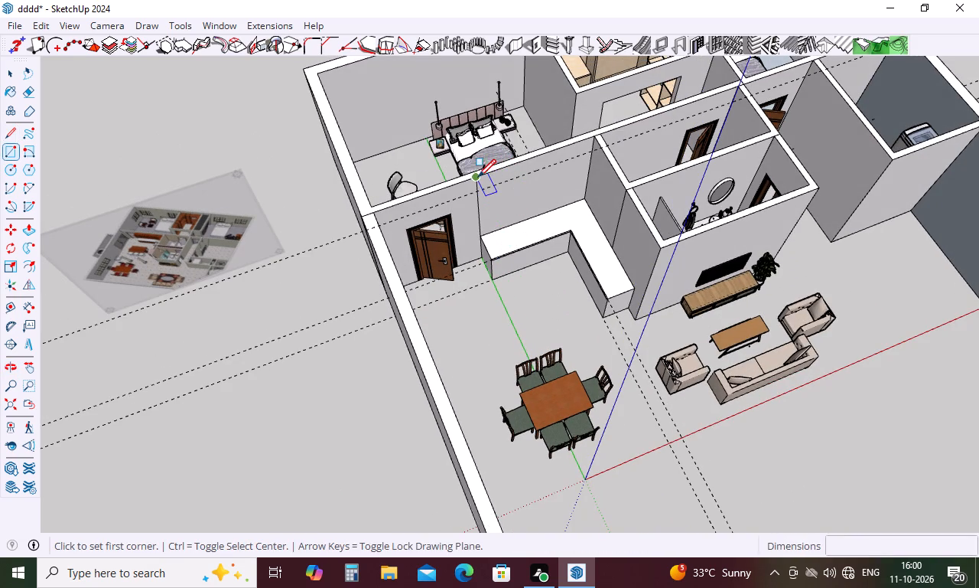
click(597, 149)
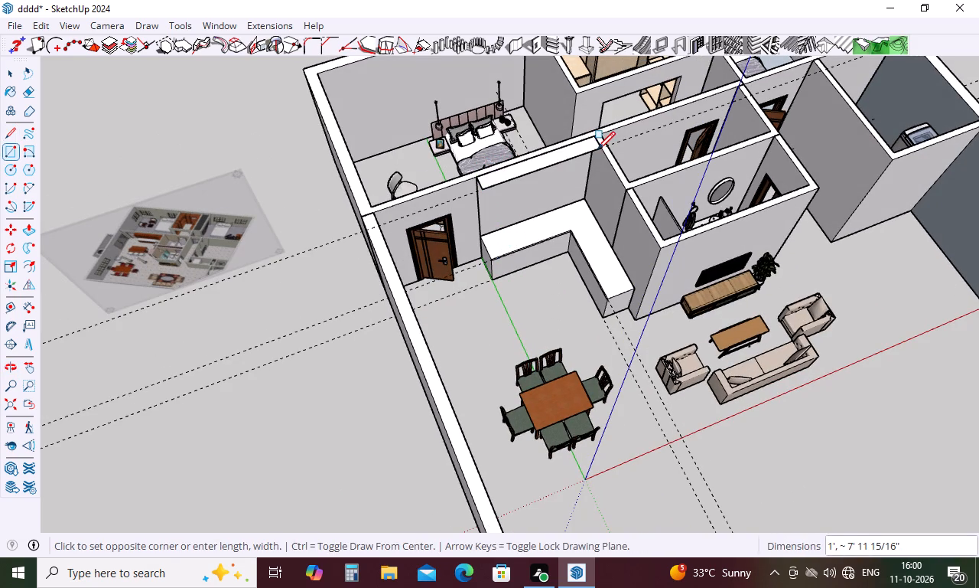
key(space)
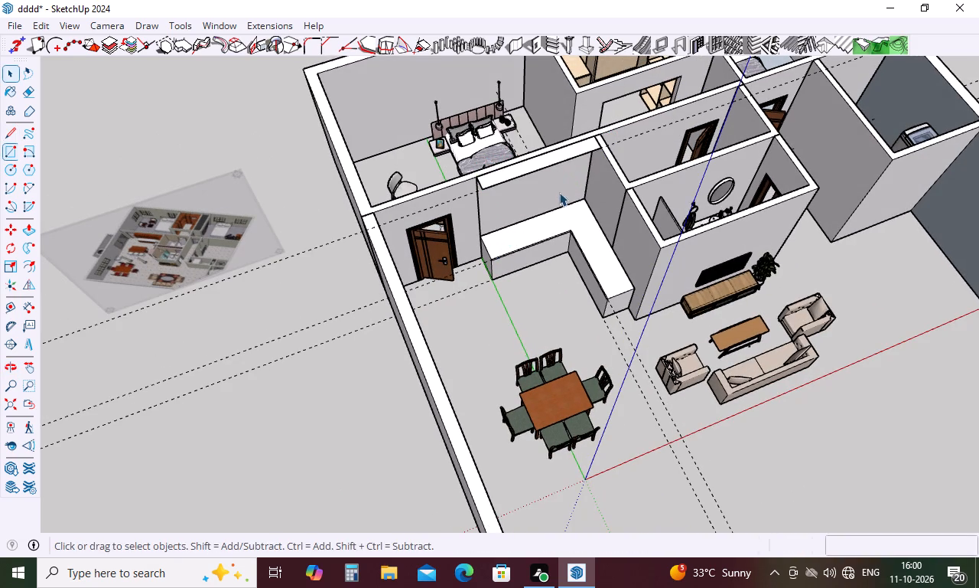
Push/Pull the wall-top rectangle down 2' to form an upper cabinet above the door-side counter section.
middle_drag(558, 191, 567, 82)
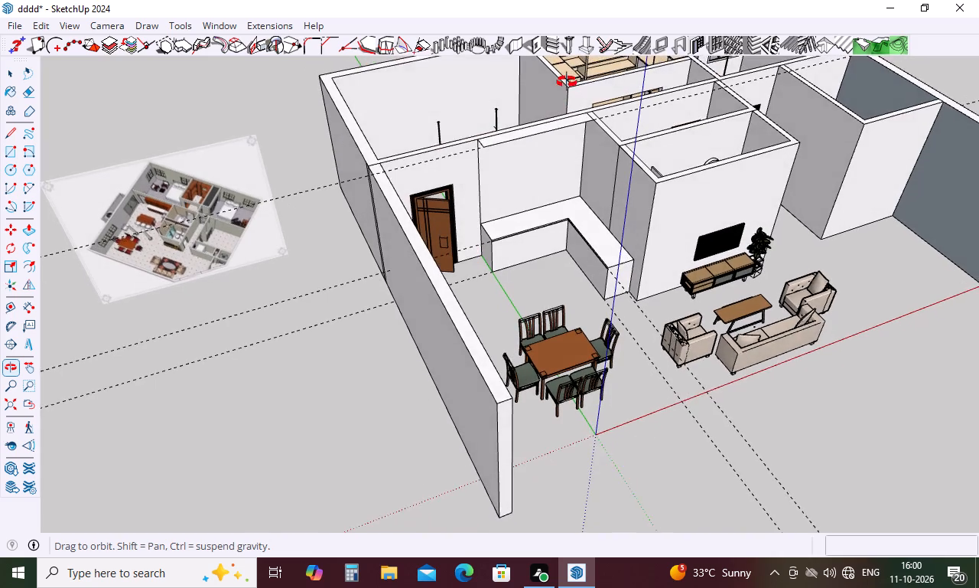
middle_drag(567, 82, 570, 71)
scroll(567, 117, up, 6)
middle_drag(567, 122, 574, 41)
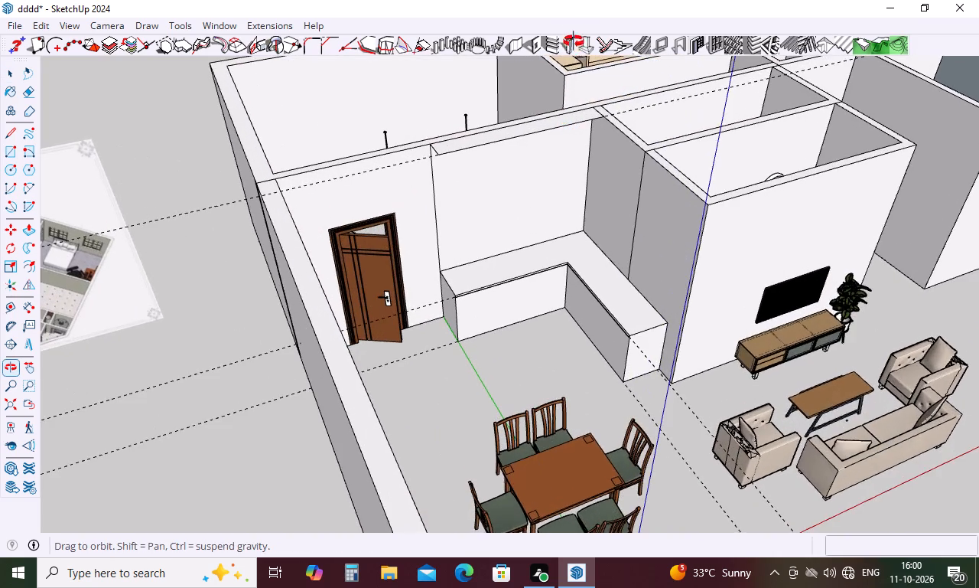
middle_drag(574, 41, 575, 26)
scroll(575, 26, up, 1)
scroll(519, 113, up, 5)
middle_drag(542, 96, 545, 74)
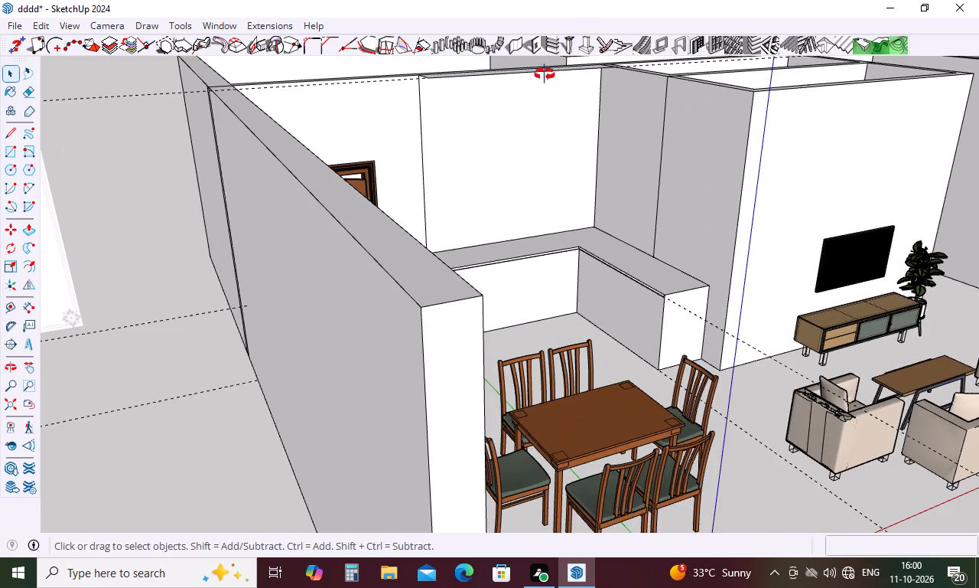
middle_drag(545, 74, 509, 155)
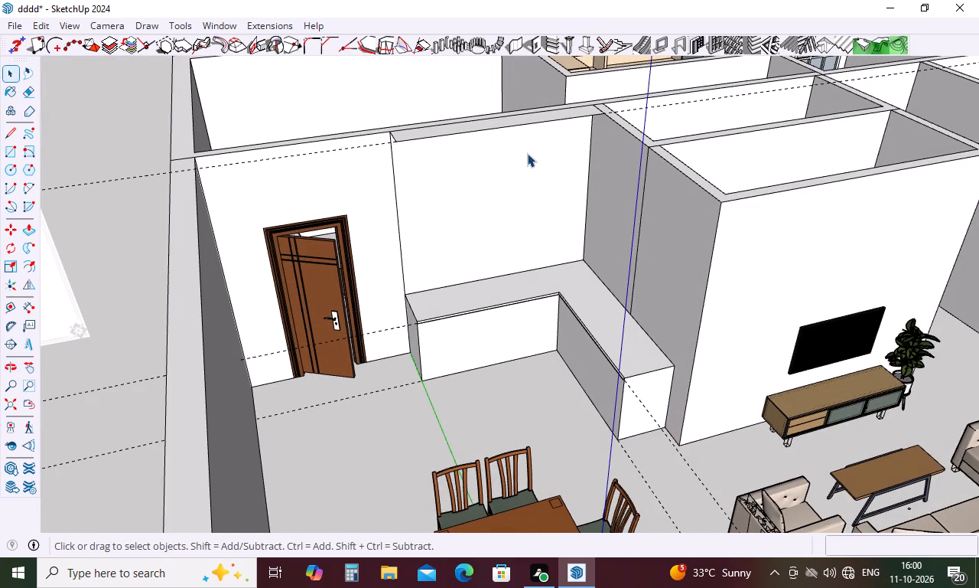
key(p)
click(517, 119)
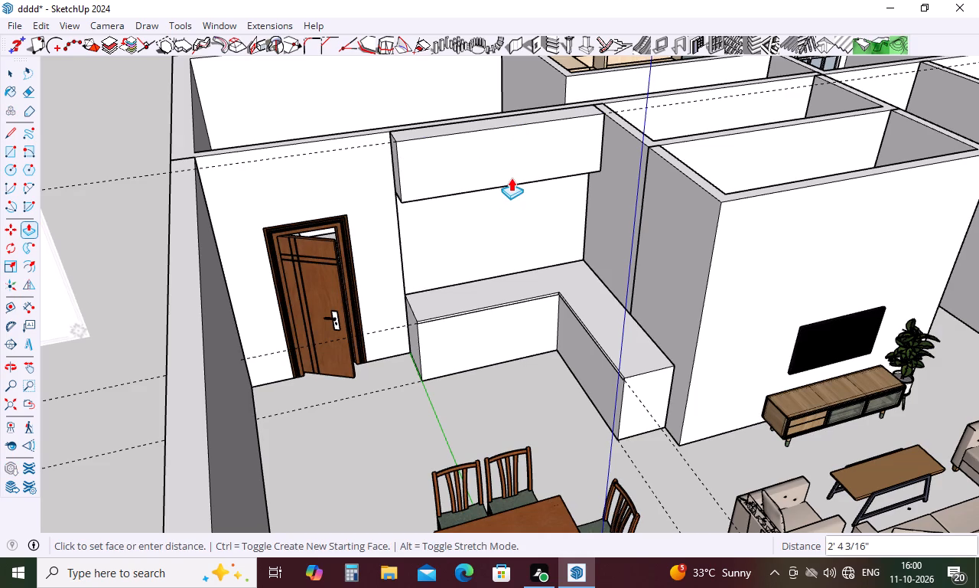
text(2')
key(Return)
Place a guide 1' out from the top edge of the kitchen's adjoining wall, parallel to it.
middle_drag(556, 198, 584, 222)
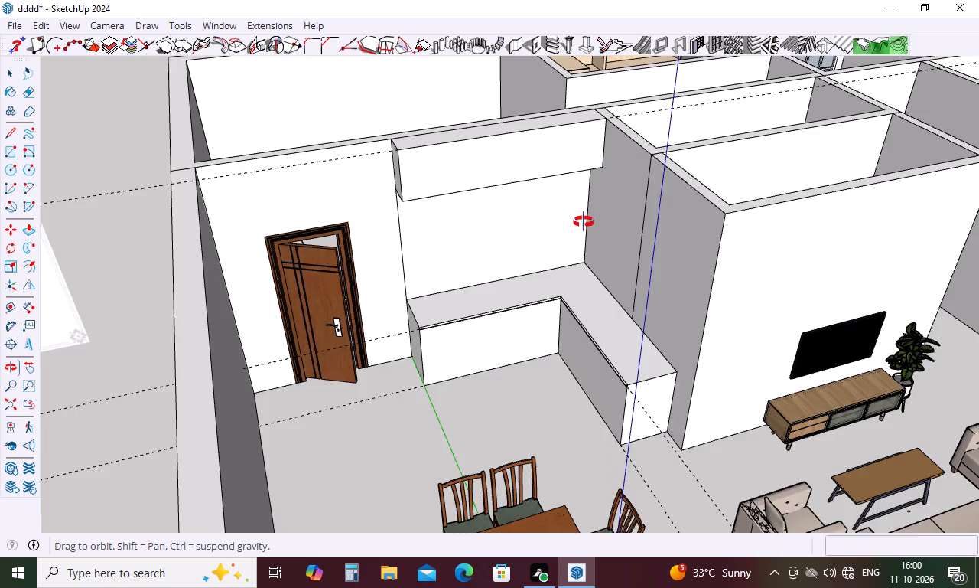
middle_drag(584, 222, 659, 226)
key(space)
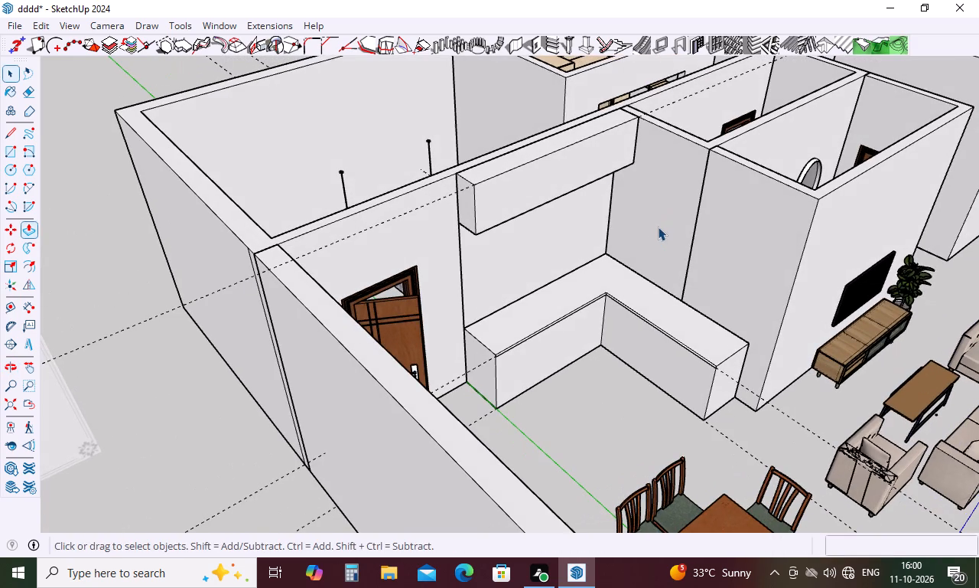
key(t)
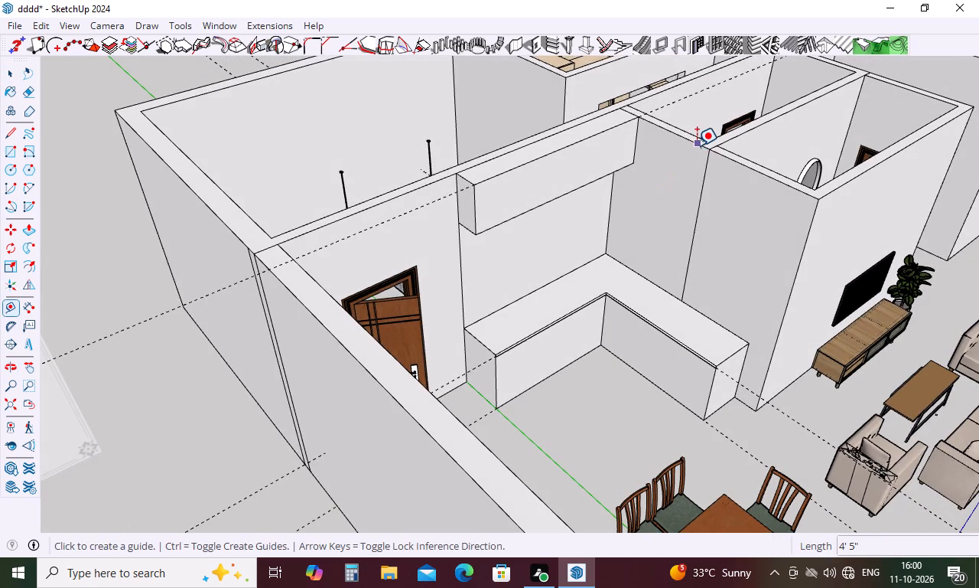
click(697, 145)
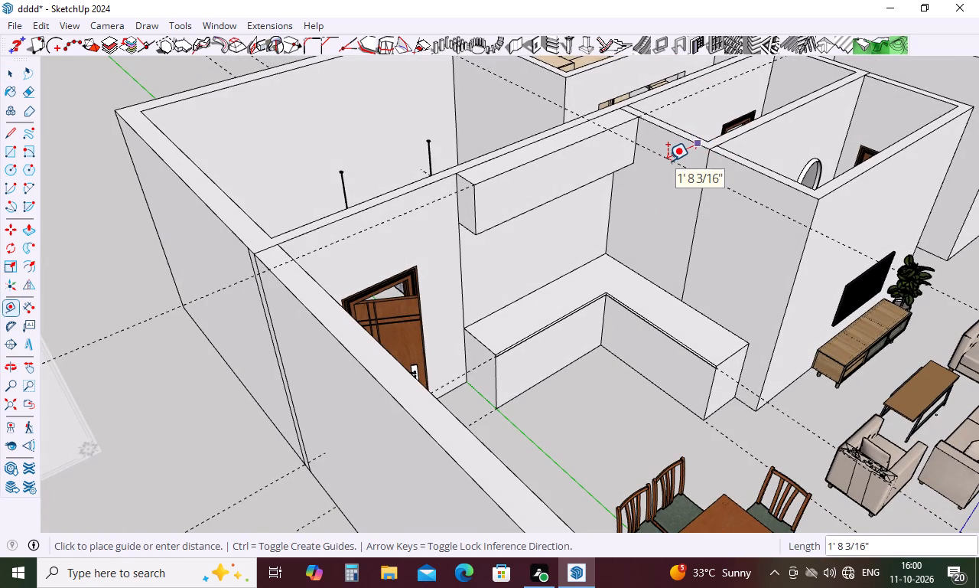
text(1')
key(Return)
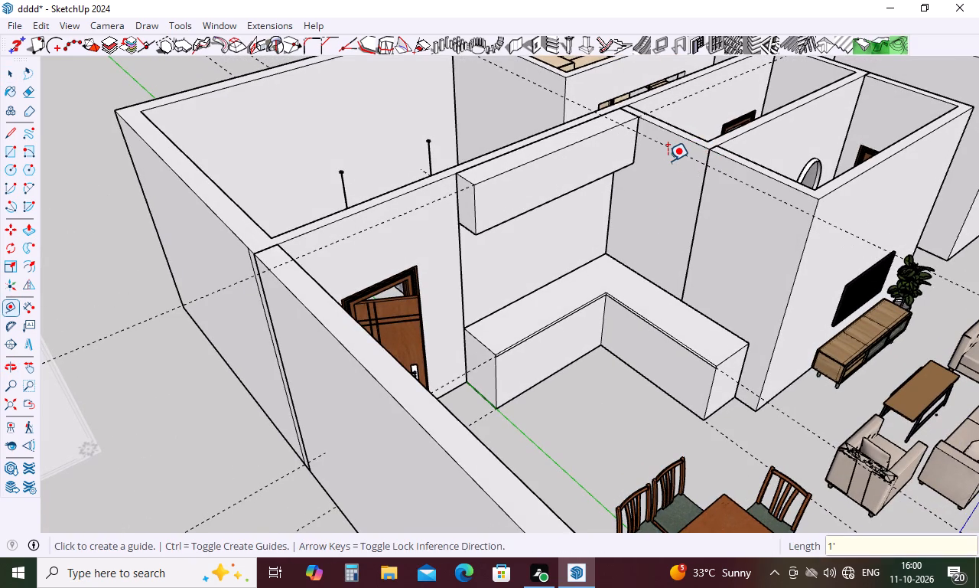
key(Escape)
Draw a 1' by 7' 10" rectangle along the adjoining wall's top, from the guides' crossing to the wall's outer corner.
key(r)
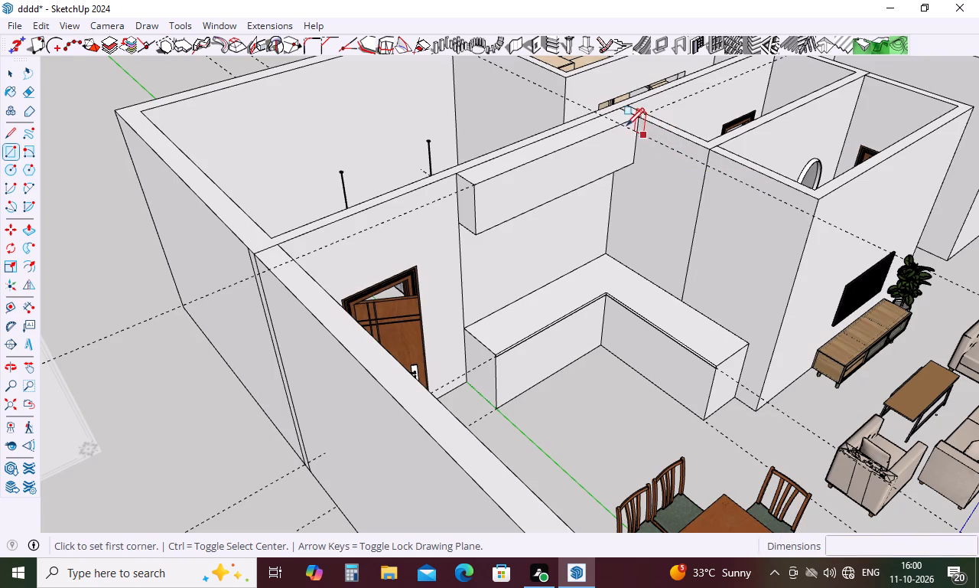
click(625, 125)
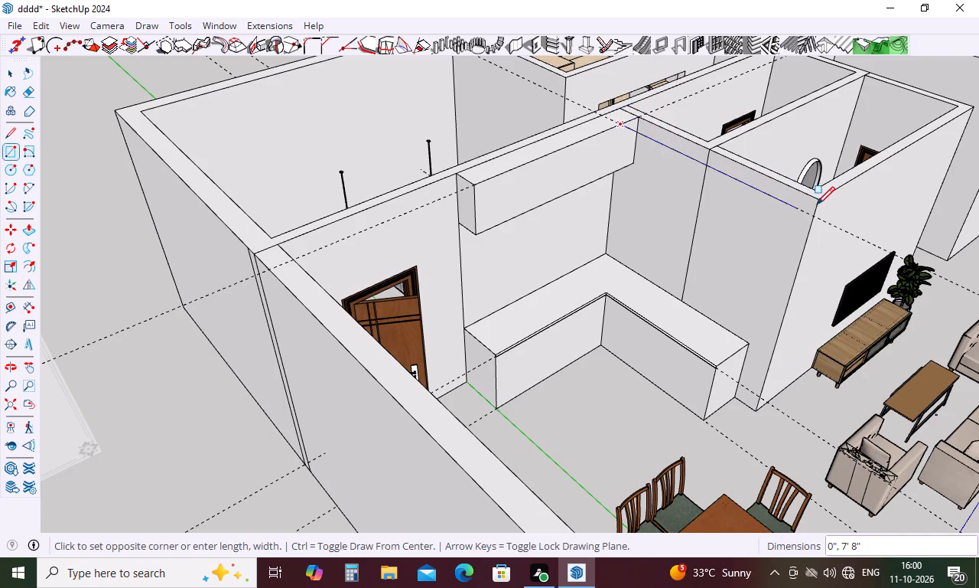
click(819, 204)
key(Escape)
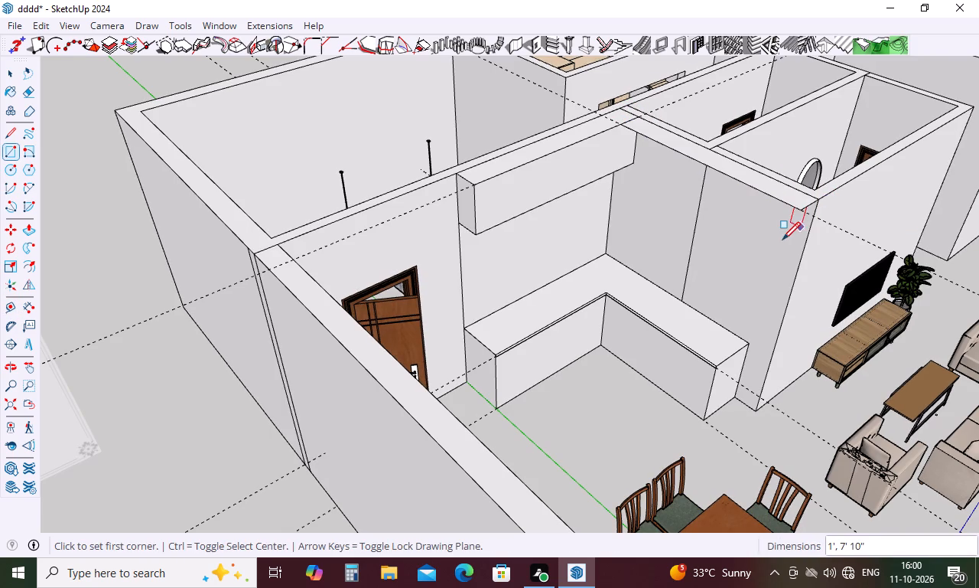
Push/Pull the second rectangle down 2', level with the bottom of the door-side upper cabinet.
key(p)
click(769, 193)
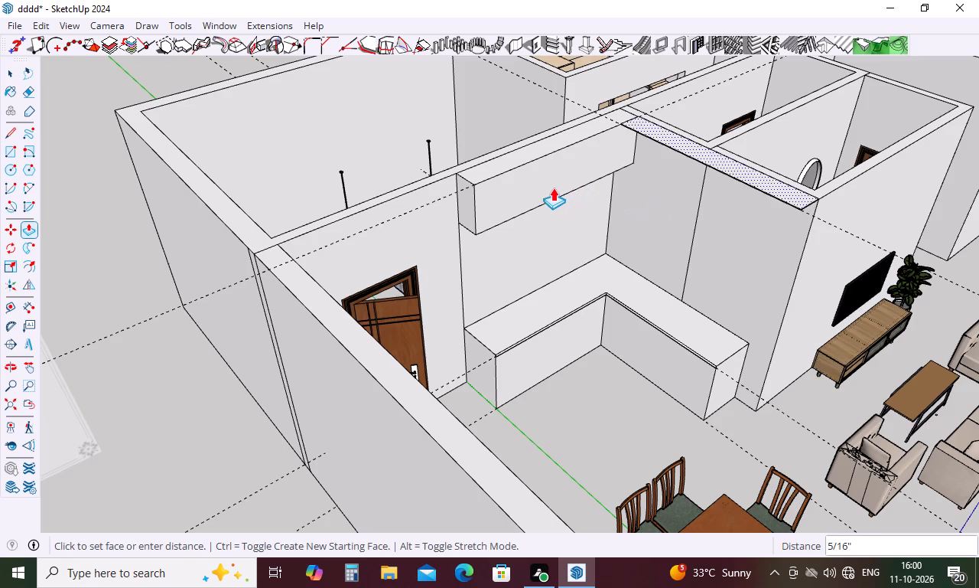
click(470, 230)
key(Escape)
Erase the two guides that cross at the inner corner of the upper cabinets.
key(e)
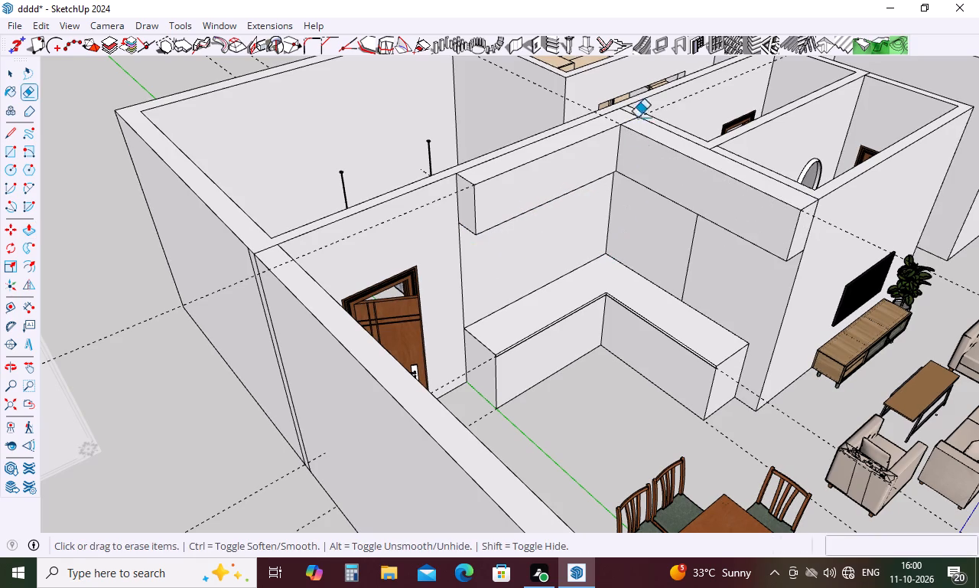
scroll(637, 111, up, 15)
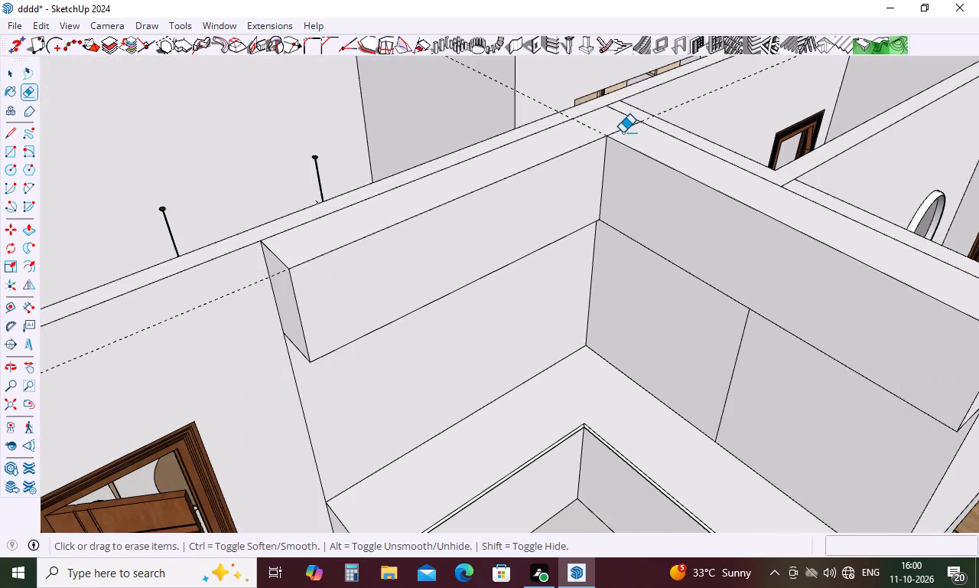
click(623, 129)
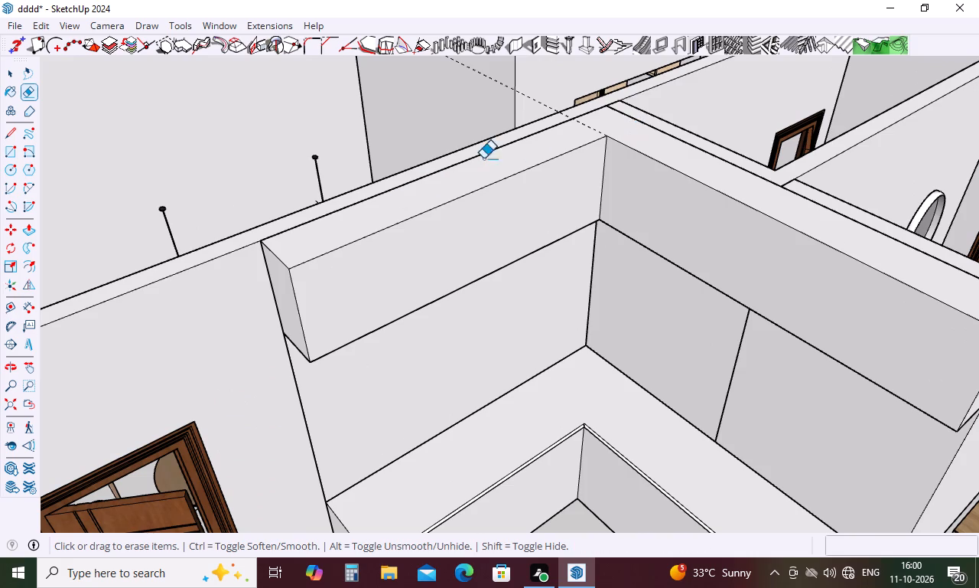
drag(587, 124, 580, 130)
scroll(561, 142, down, 5)
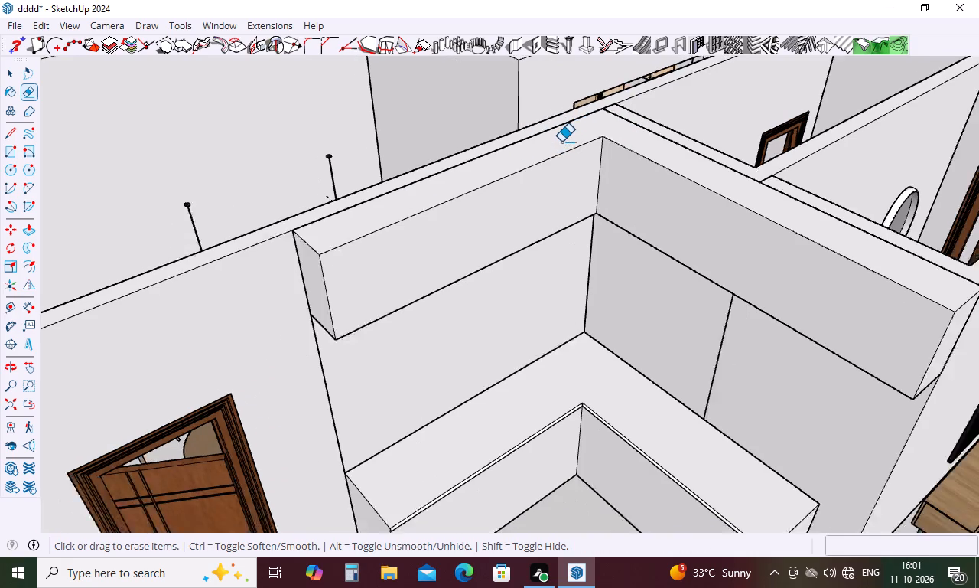
Make a group of the whole L-shaped upper cabinet geometry above the kitchen counter.
scroll(561, 142, down, 5)
key(Escape)
key(space)
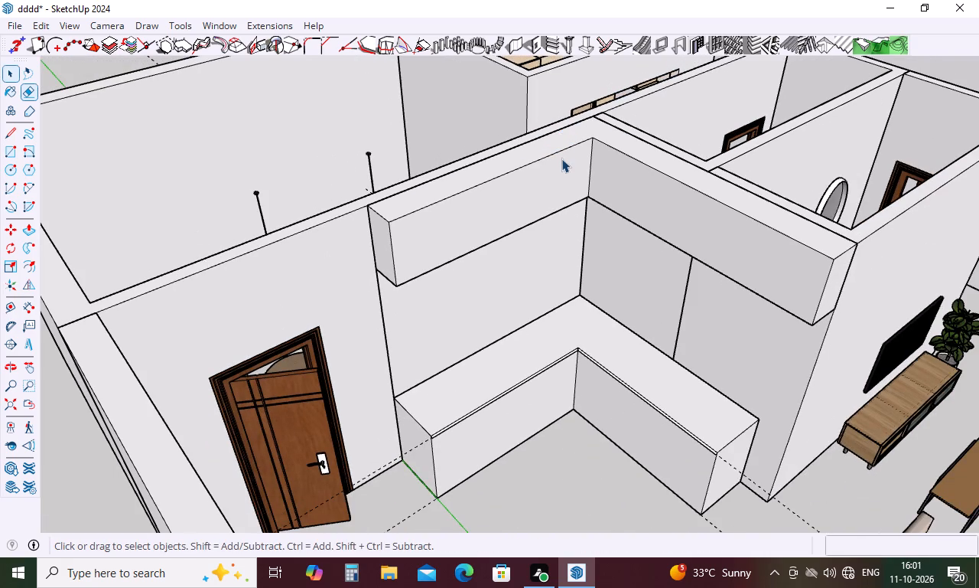
triple_click(561, 167)
double_click(561, 167)
right_click(561, 167)
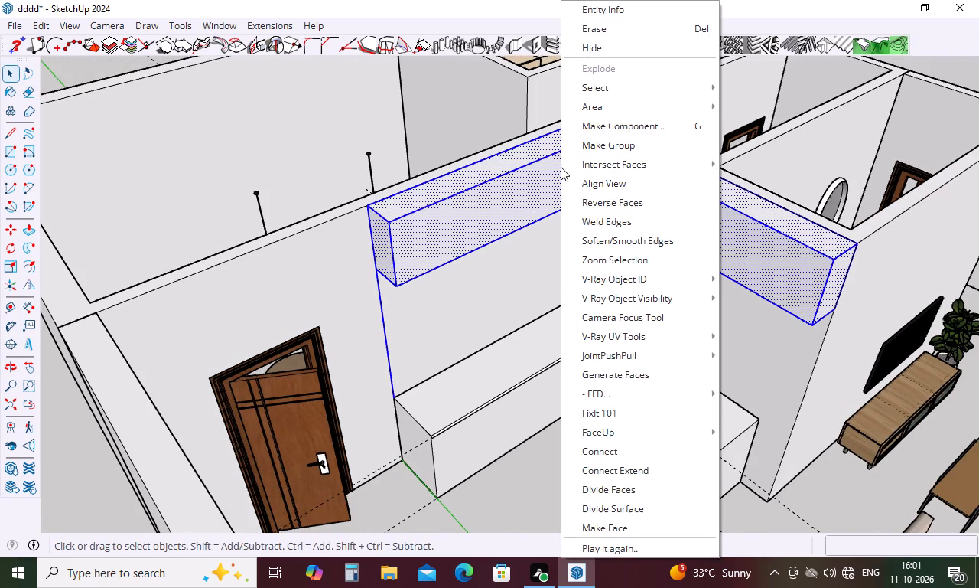
click(623, 150)
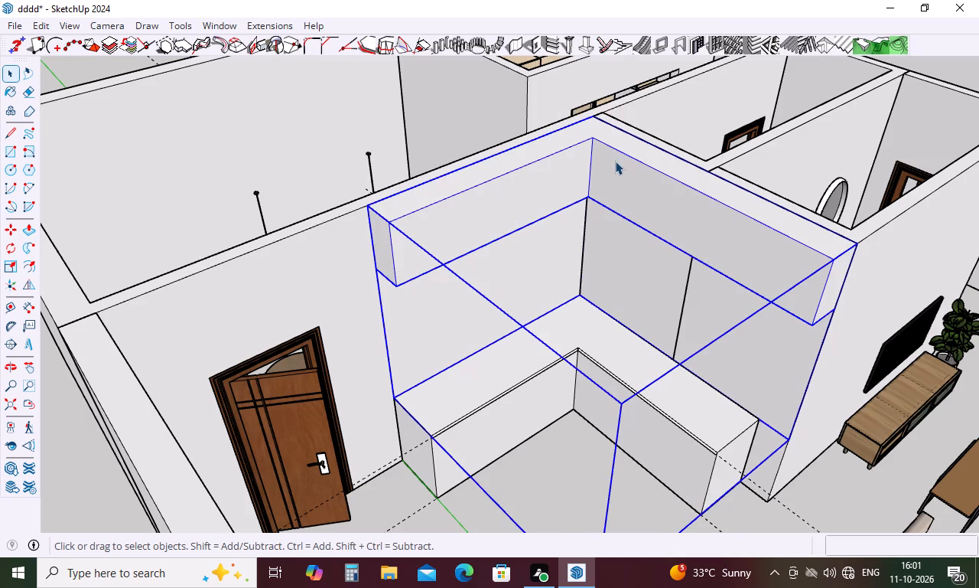
key(space)
click(566, 414)
Move the L-shaped upper cabinet group straight down 1' 11 1/8" along the wall's outer corner edge.
middle_drag(617, 300, 634, 227)
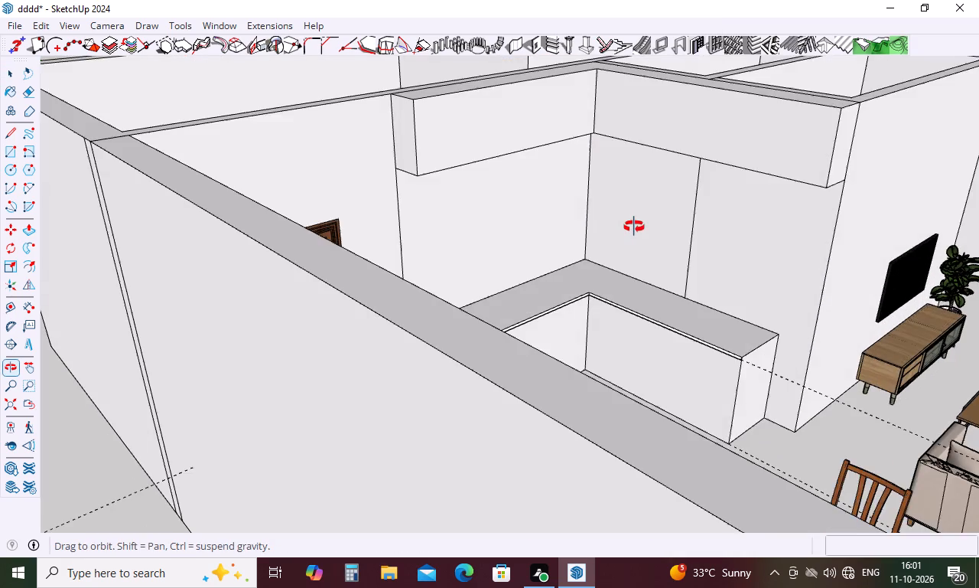
middle_drag(634, 227, 590, 233)
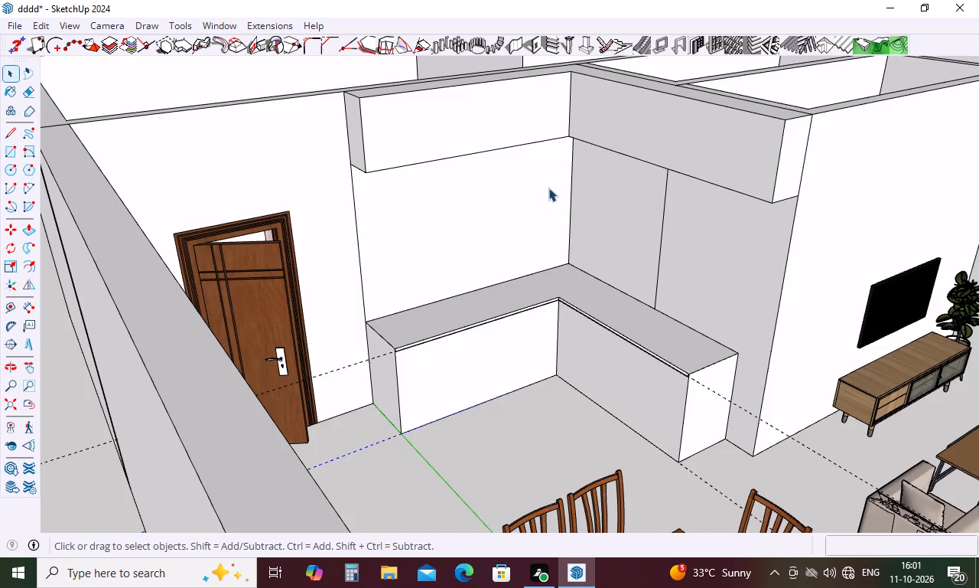
scroll(548, 187, up, 4)
scroll(548, 187, down, 8)
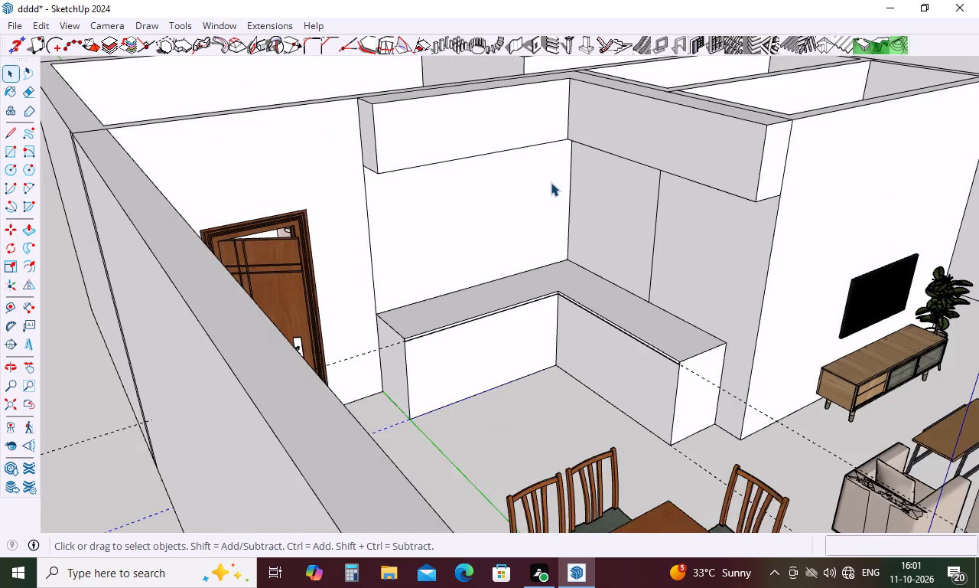
middle_drag(741, 144, 680, 136)
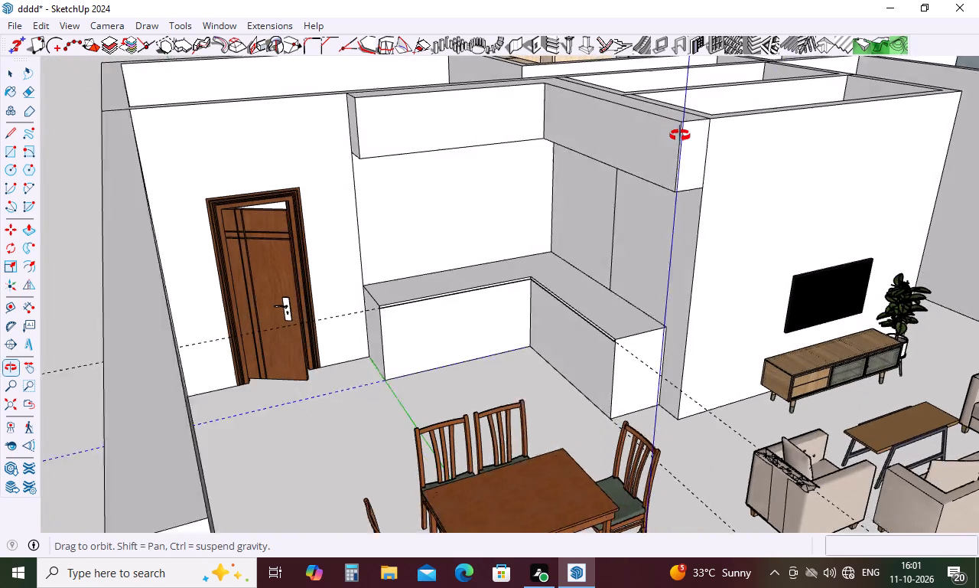
middle_drag(680, 136, 665, 99)
scroll(623, 107, up, 4)
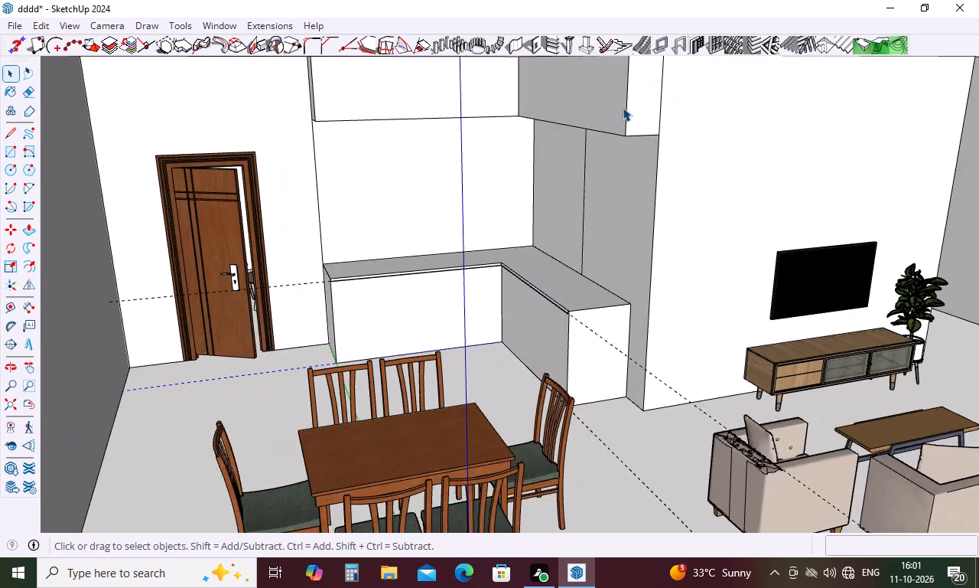
middle_drag(602, 142, 633, 175)
click(679, 149)
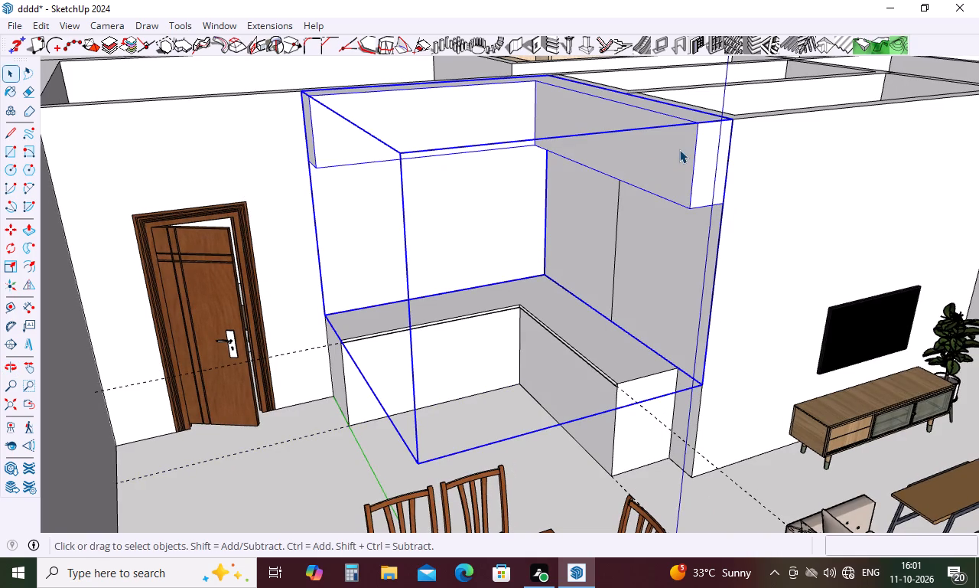
key(m)
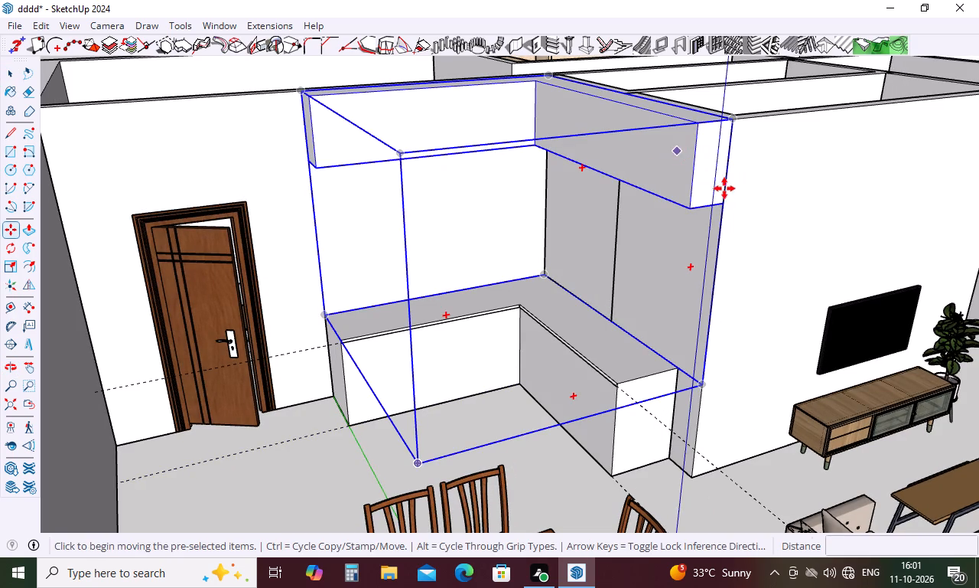
click(722, 204)
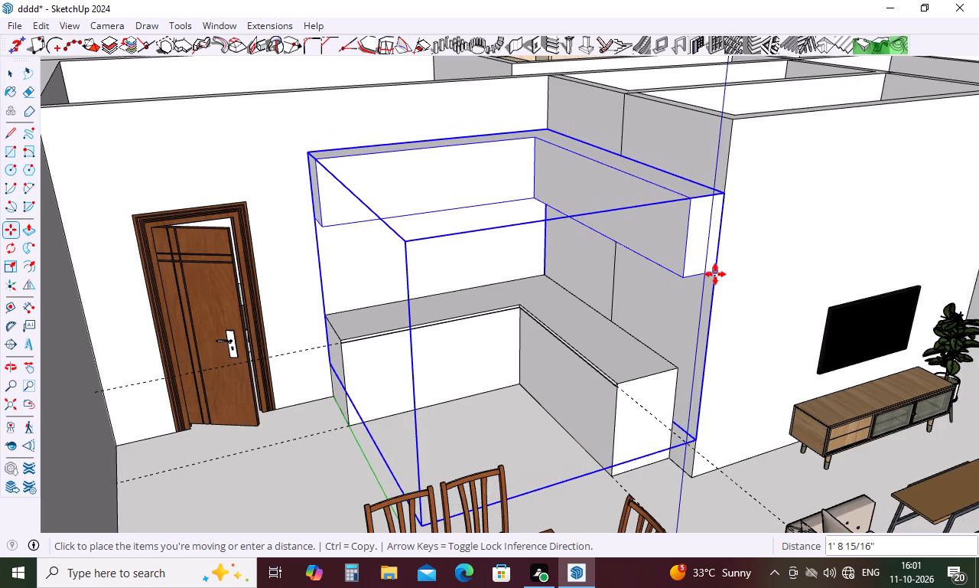
click(714, 278)
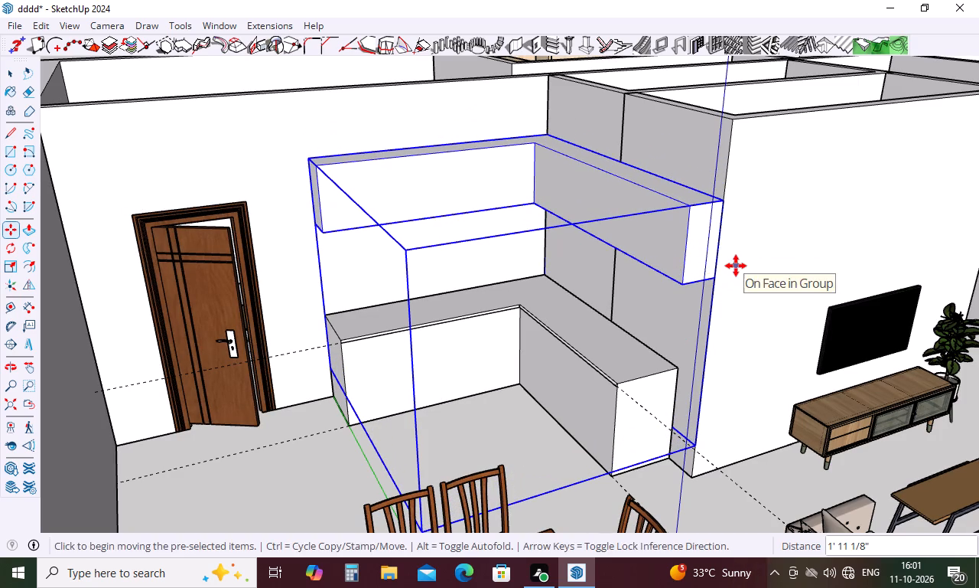
key(space)
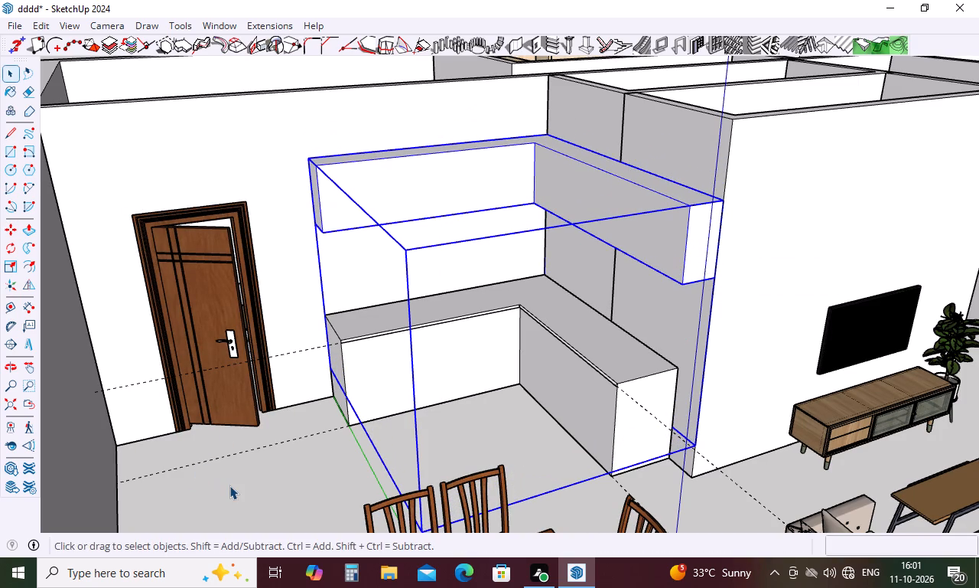
click(229, 485)
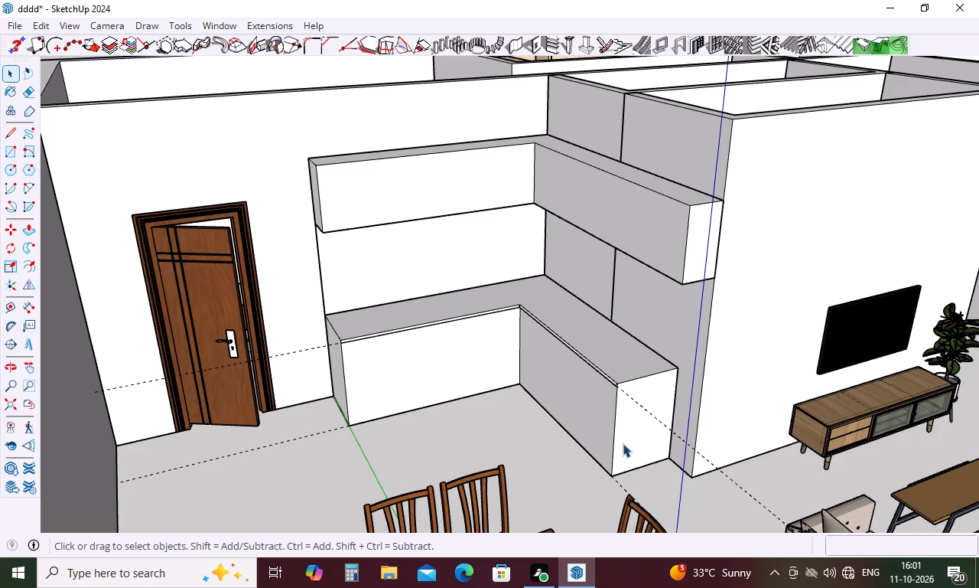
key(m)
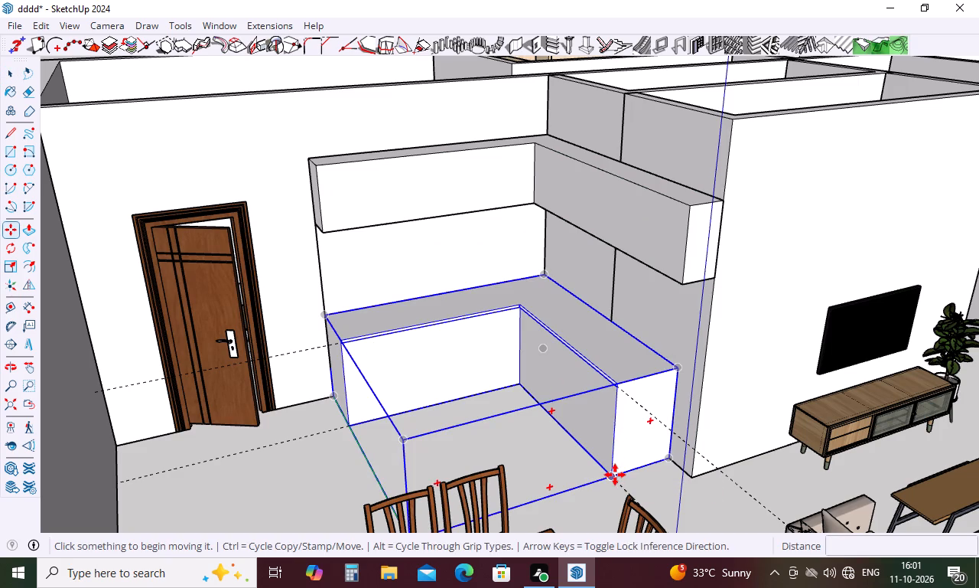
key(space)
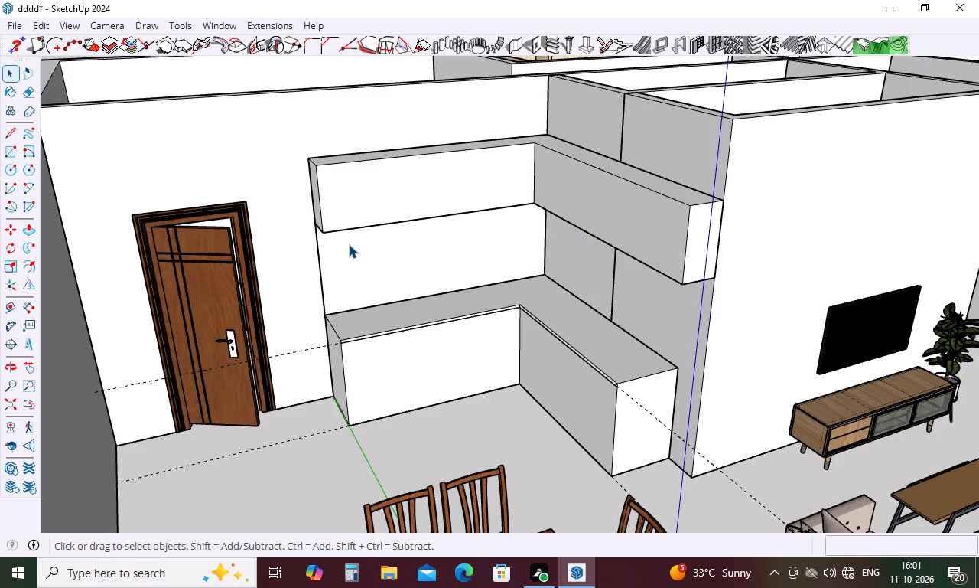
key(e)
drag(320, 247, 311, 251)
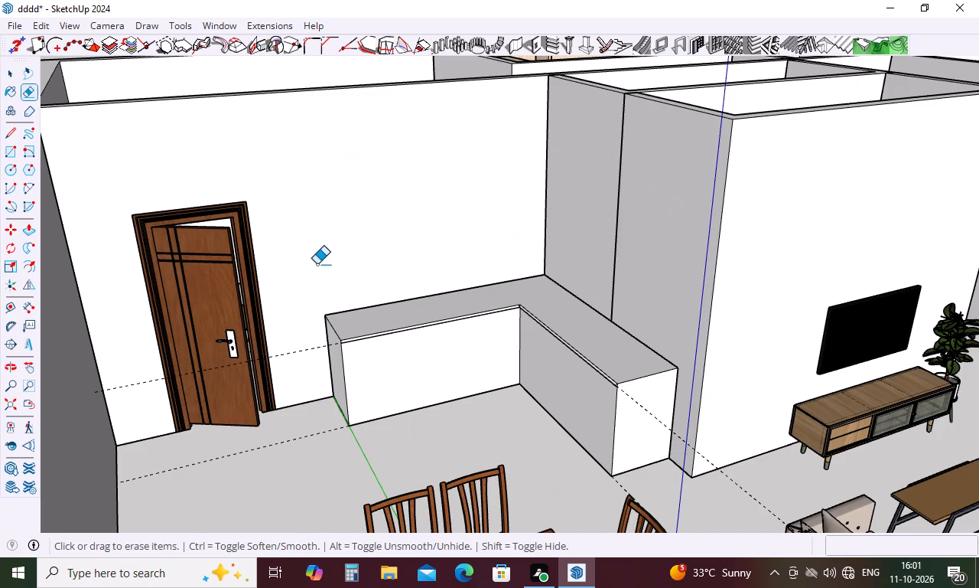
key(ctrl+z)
Inside the upper cabinet group, erase the stray vertical edge hanging below its door-side end.
key(space)
double_click(382, 212)
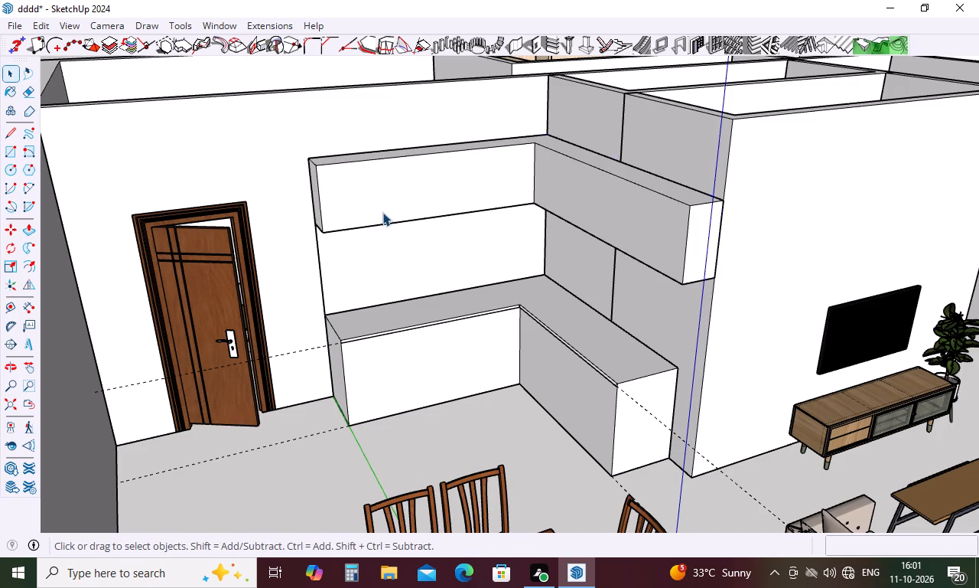
key(e)
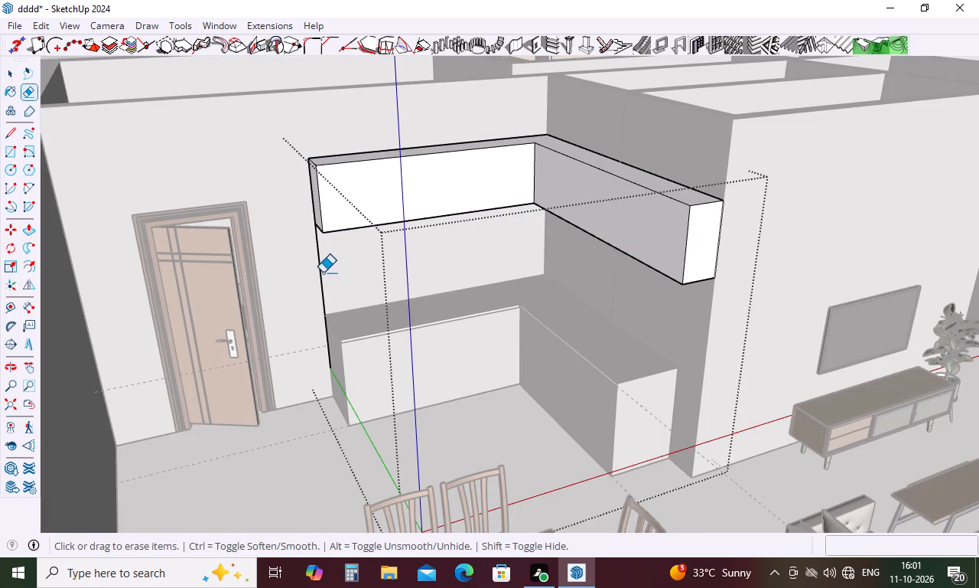
click(322, 271)
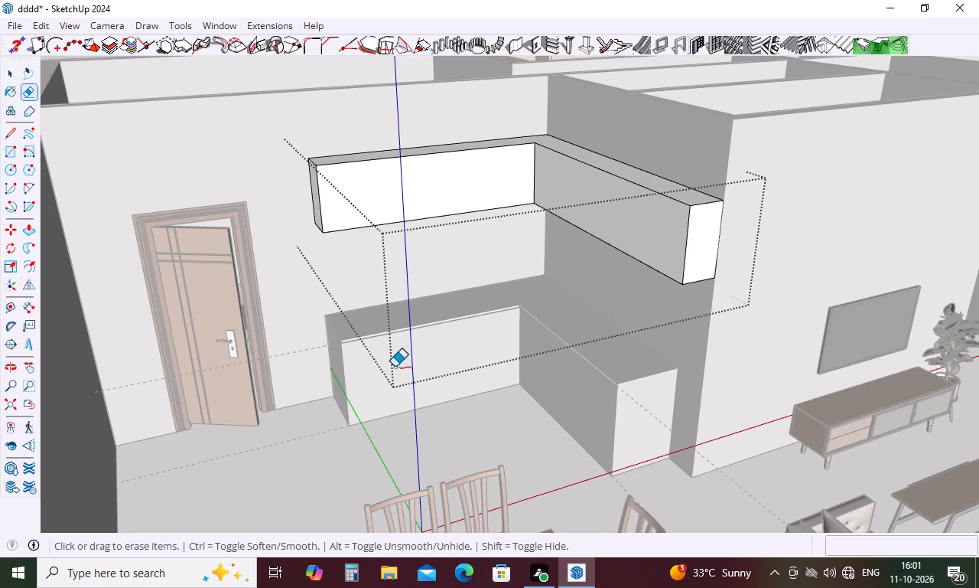
key(space)
click(322, 434)
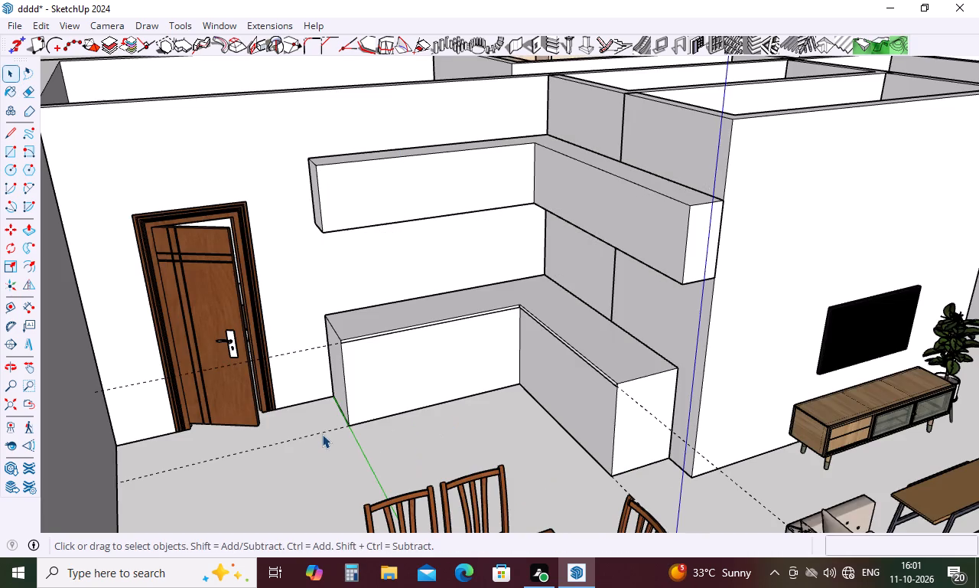
Draw a rectangle 1' 11 1/8" by about 7' 11 15/16" on the door-side wall, from the cabinet's outer back corner to the wall-top inner corner.
middle_drag(601, 237, 602, 279)
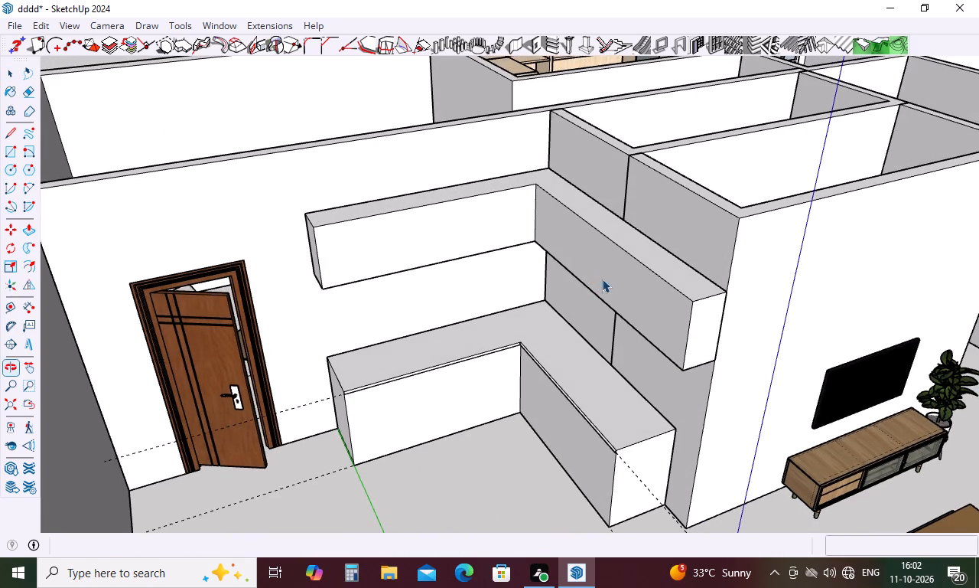
key(Escape)
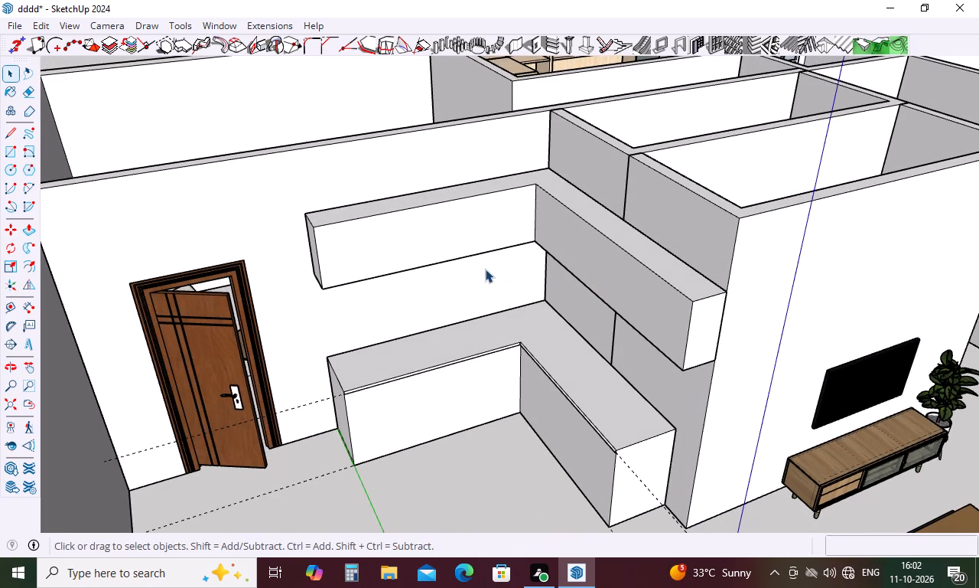
key(r)
click(304, 211)
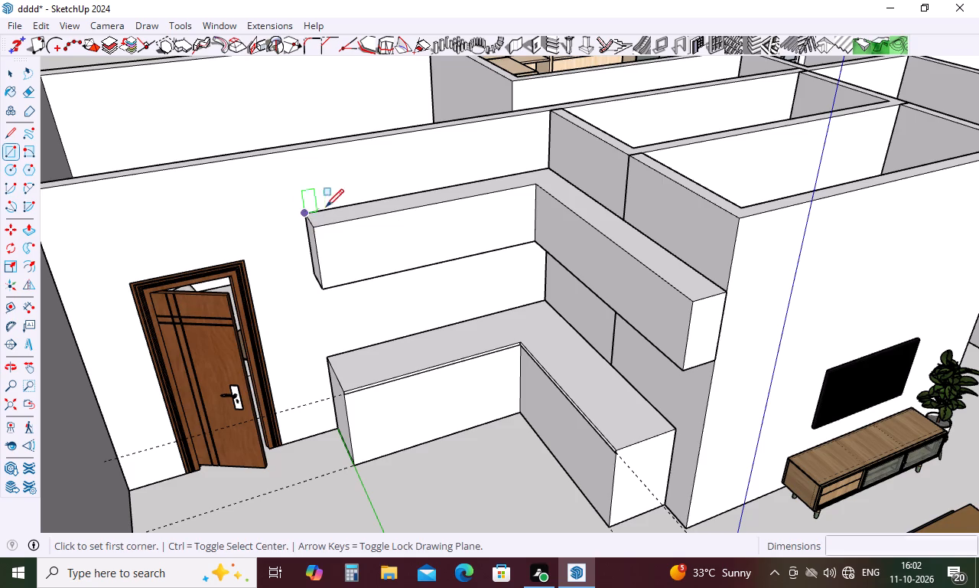
click(549, 114)
key(space)
Push/Pull the door-side wall rectangle out 2' above the upper cabinet.
key(p)
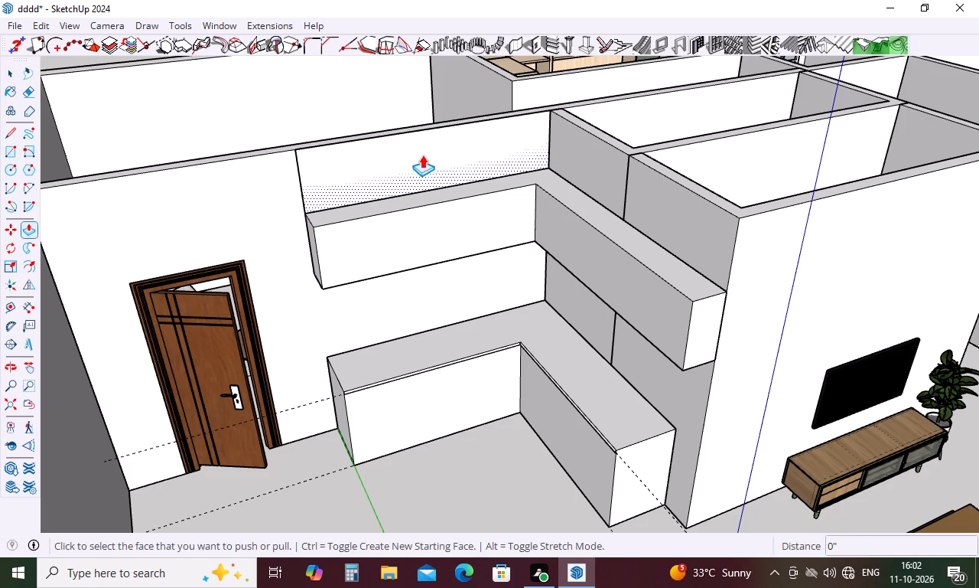
click(422, 155)
text(2')
key(Return)
Draw a 1' 11 1/8" by 6' 10" rectangle on the adjoining wall, from the new box's top corner to the upper cabinet's outer back corner.
middle_drag(465, 270, 594, 255)
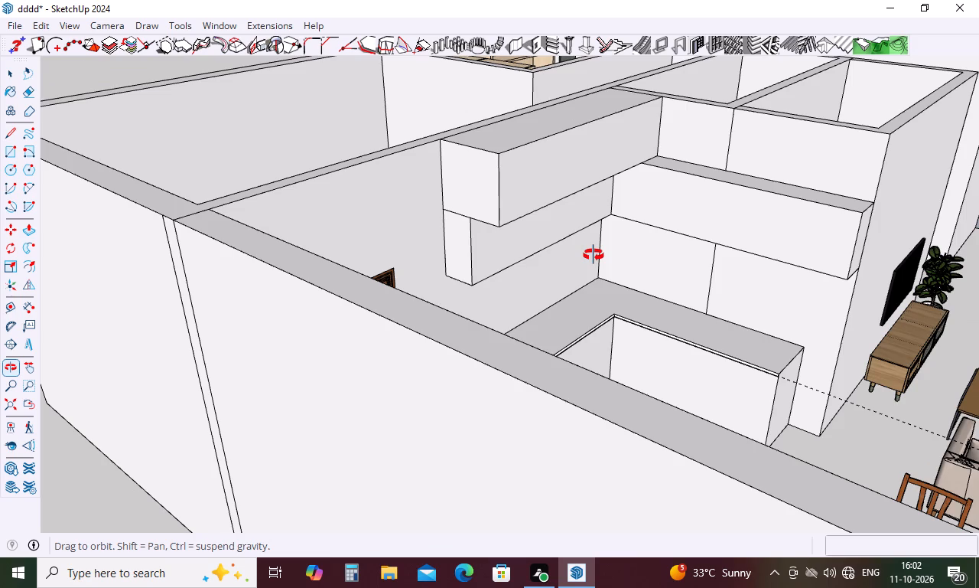
middle_drag(594, 255, 590, 269)
key(Escape)
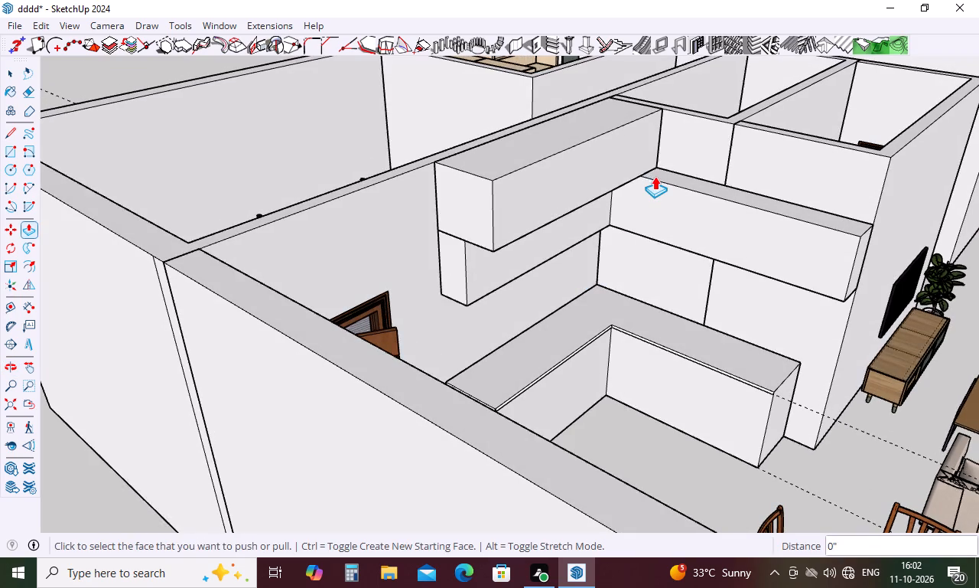
key(r)
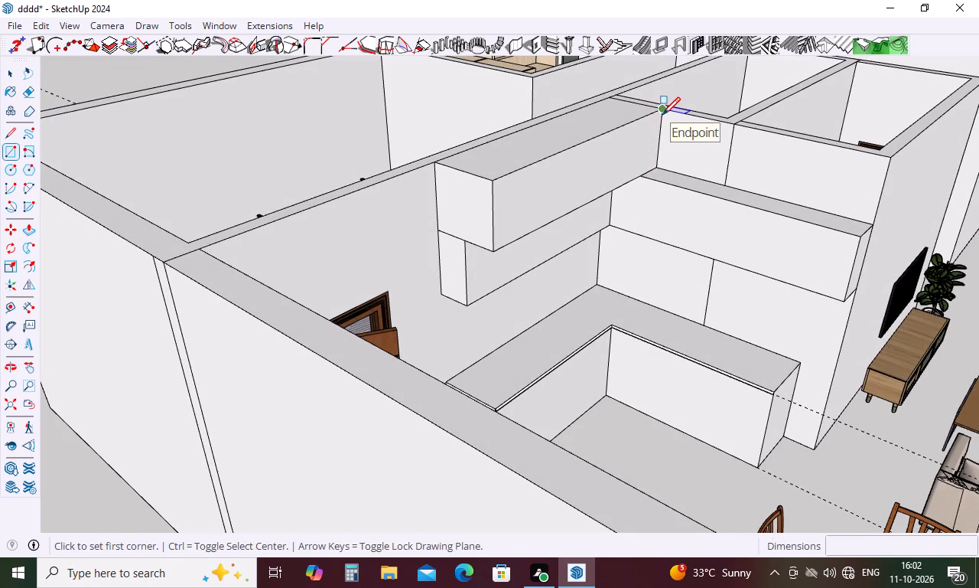
click(662, 115)
click(873, 224)
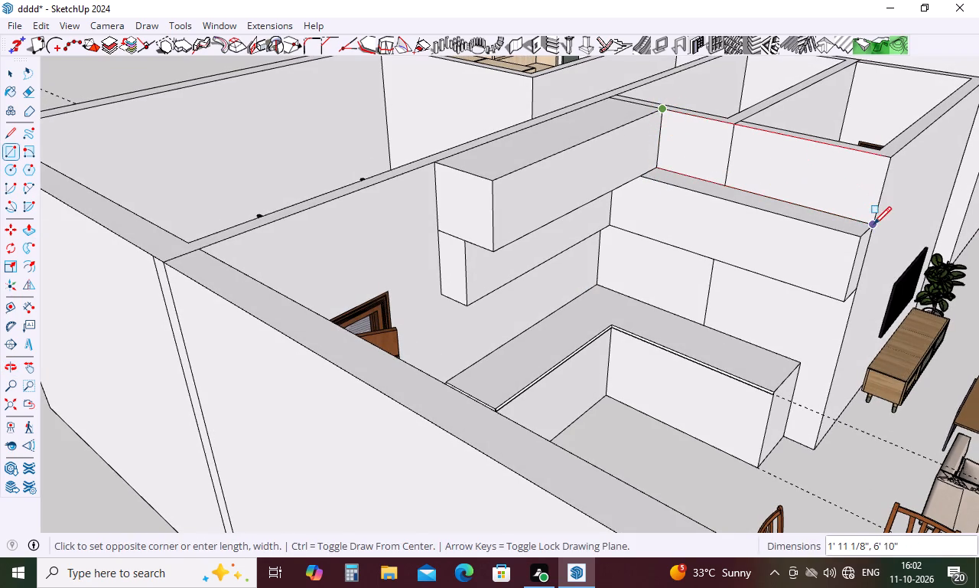
key(Escape)
Push/Pull the adjoining wall's rectangle out 2' to complete the L-shaped top cabinet.
key(p)
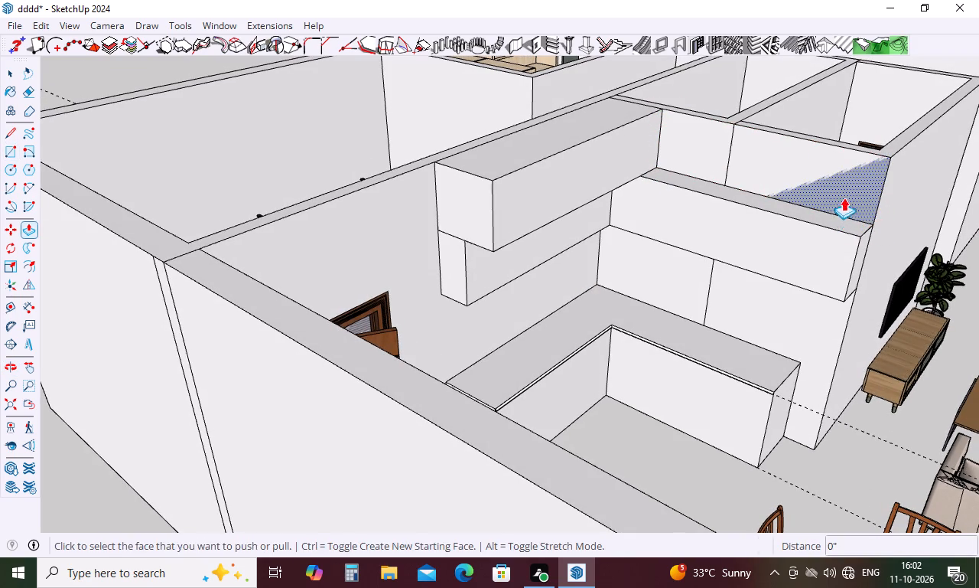
click(844, 197)
text(2')
key(Return)
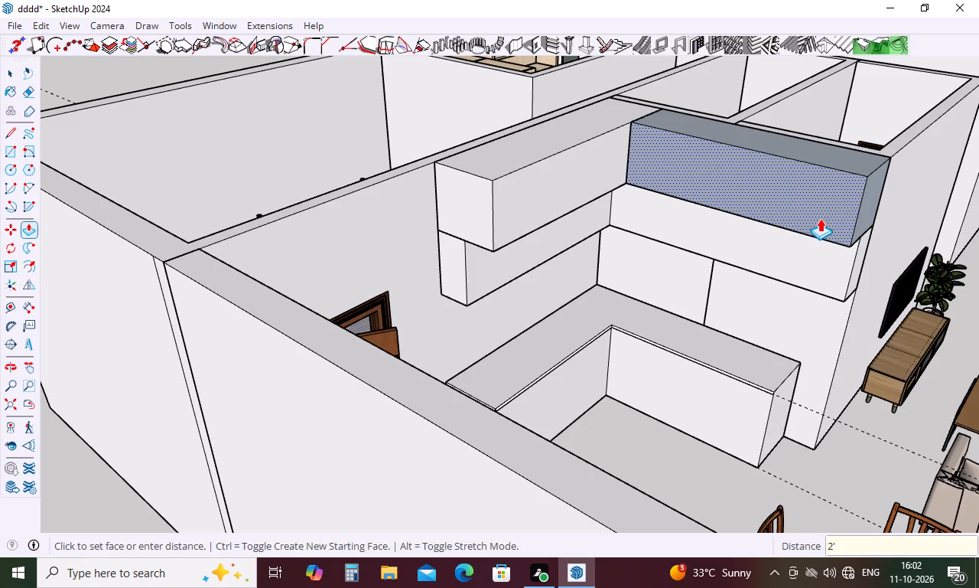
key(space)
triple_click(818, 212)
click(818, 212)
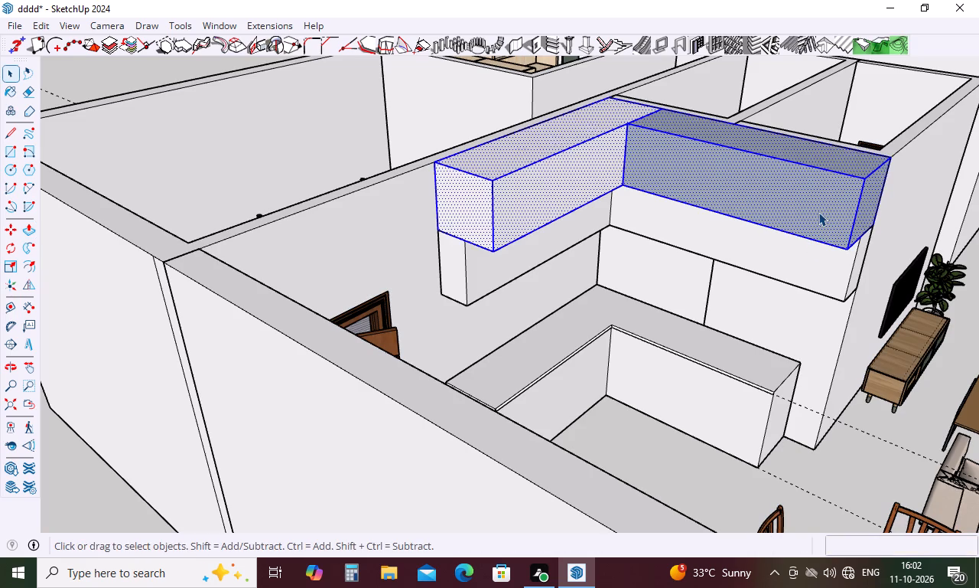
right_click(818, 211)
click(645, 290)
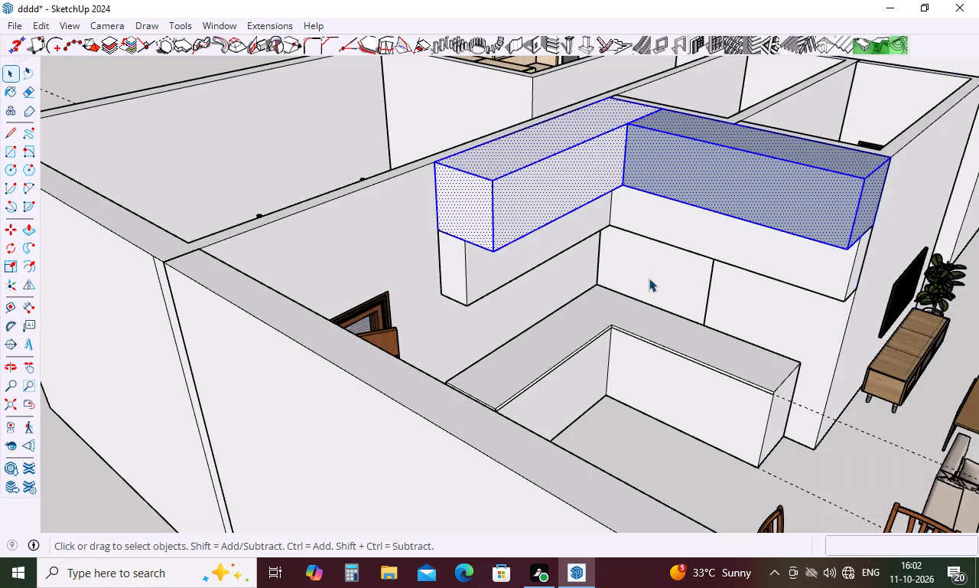
Reverse the front face and the top face of the top cabinet's box on the adjoining wall.
click(712, 192)
right_click(712, 192)
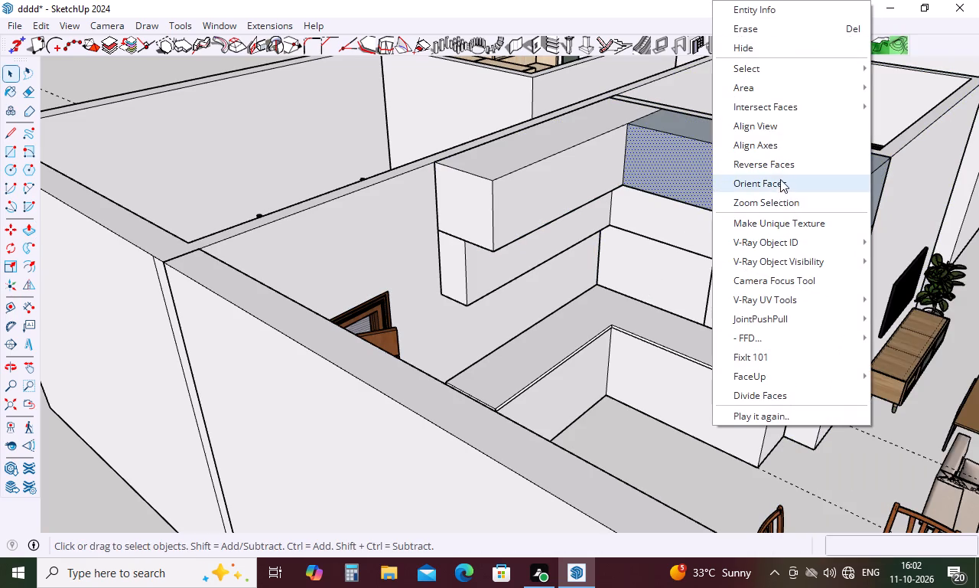
click(784, 166)
click(801, 157)
right_click(801, 157)
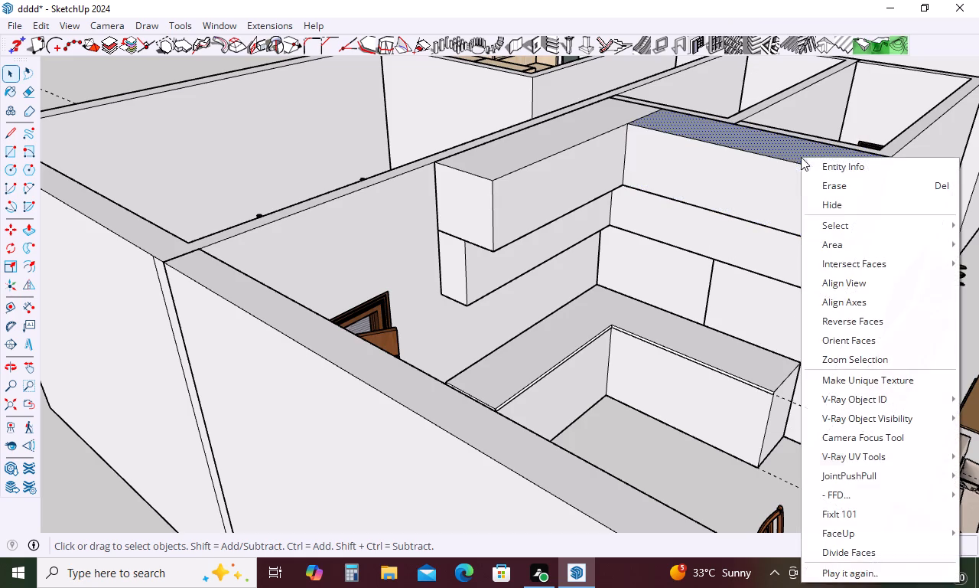
click(844, 321)
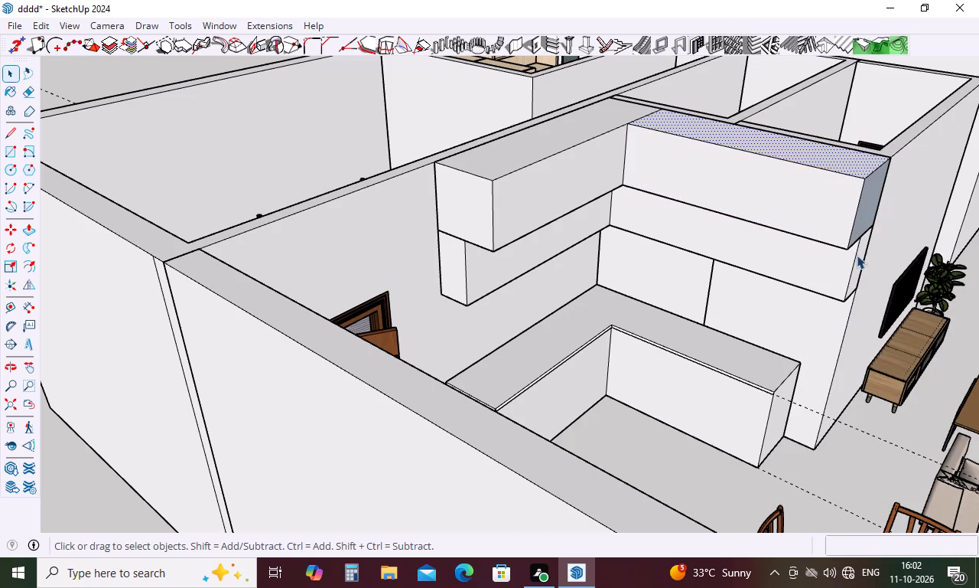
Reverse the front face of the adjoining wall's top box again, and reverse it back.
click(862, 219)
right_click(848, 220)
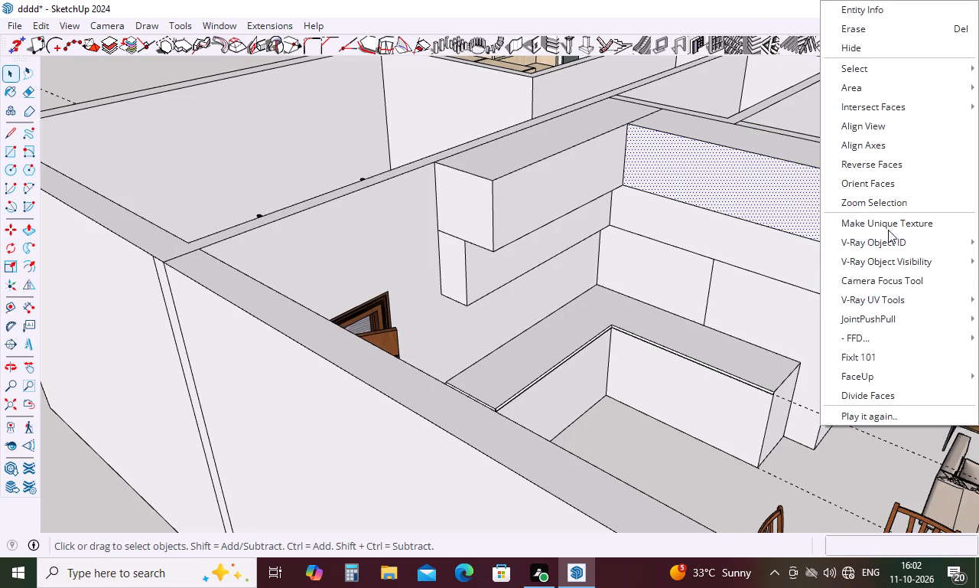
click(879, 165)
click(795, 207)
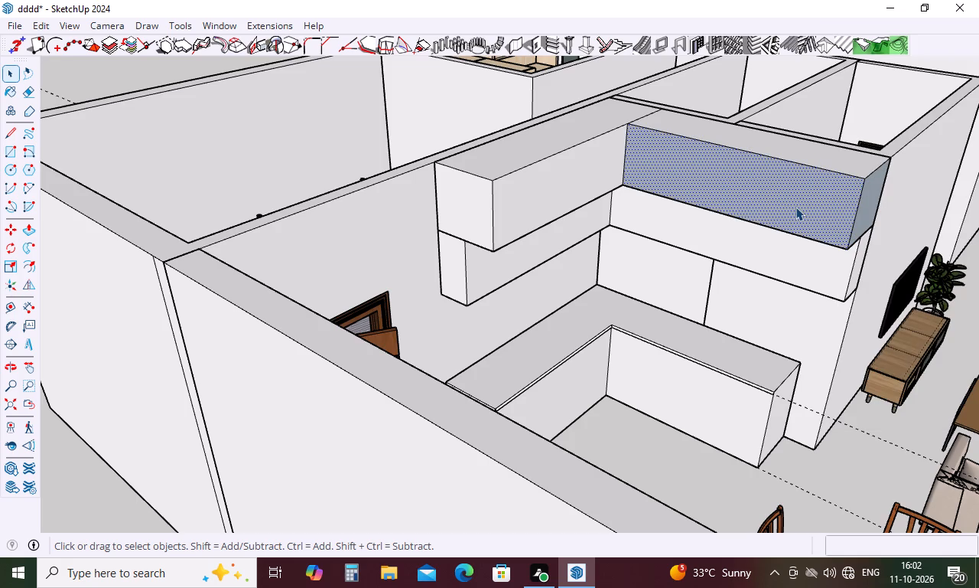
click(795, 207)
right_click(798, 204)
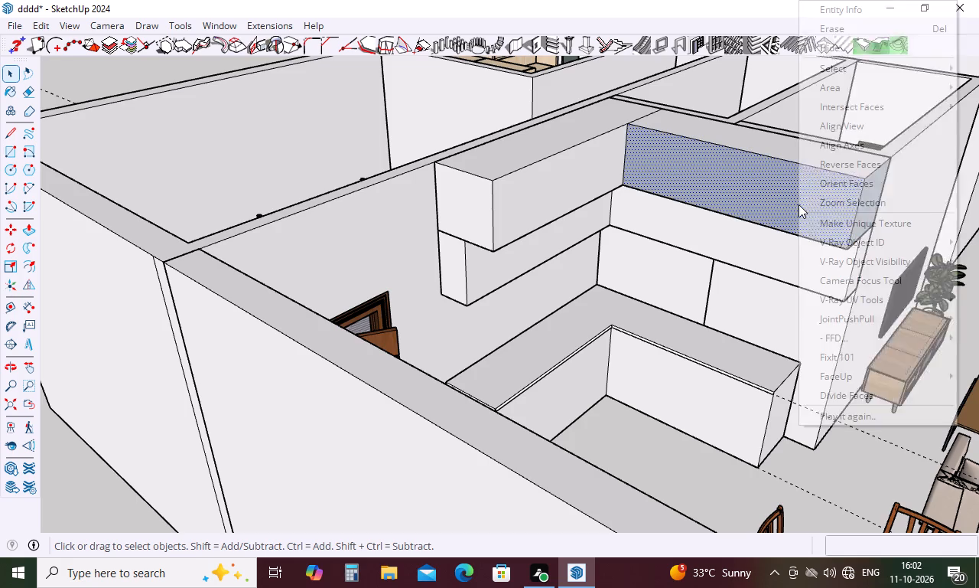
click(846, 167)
Reverse the outer end face of the adjoining wall's top box.
click(869, 220)
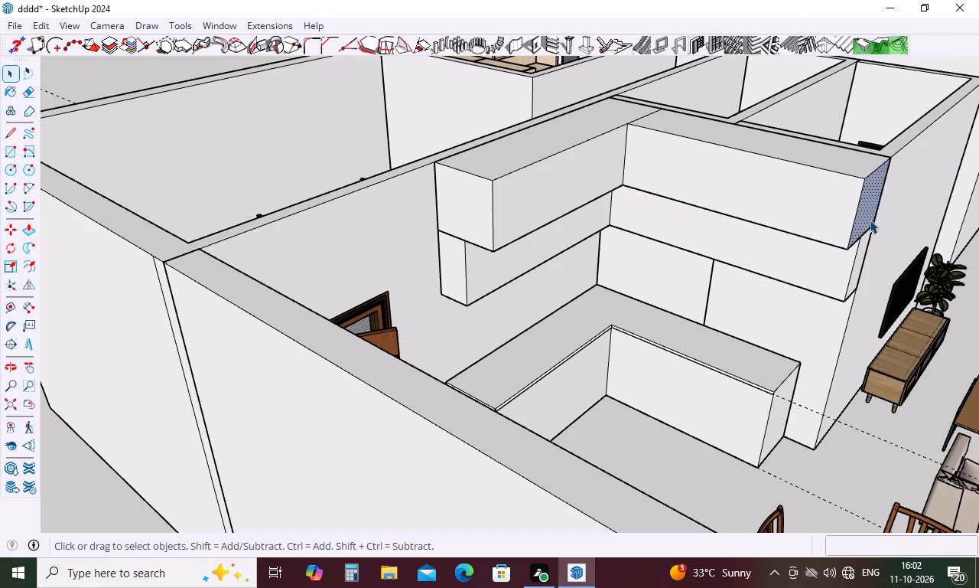
right_click(870, 220)
click(897, 167)
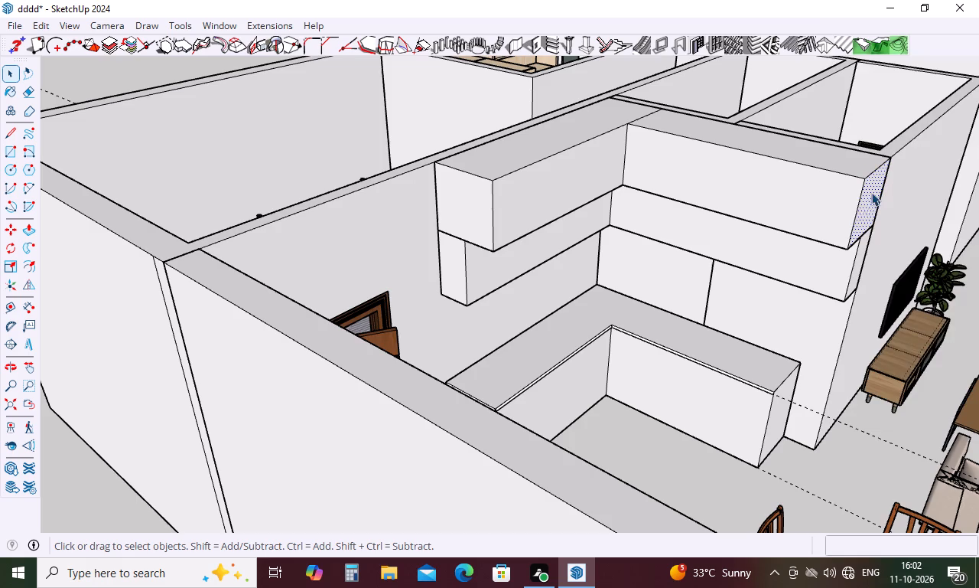
key(space)
Erase the seam edge on the top cabinet's upper face where its two boxes meet.
middle_drag(694, 167, 683, 248)
middle_drag(683, 248, 681, 275)
key(Escape)
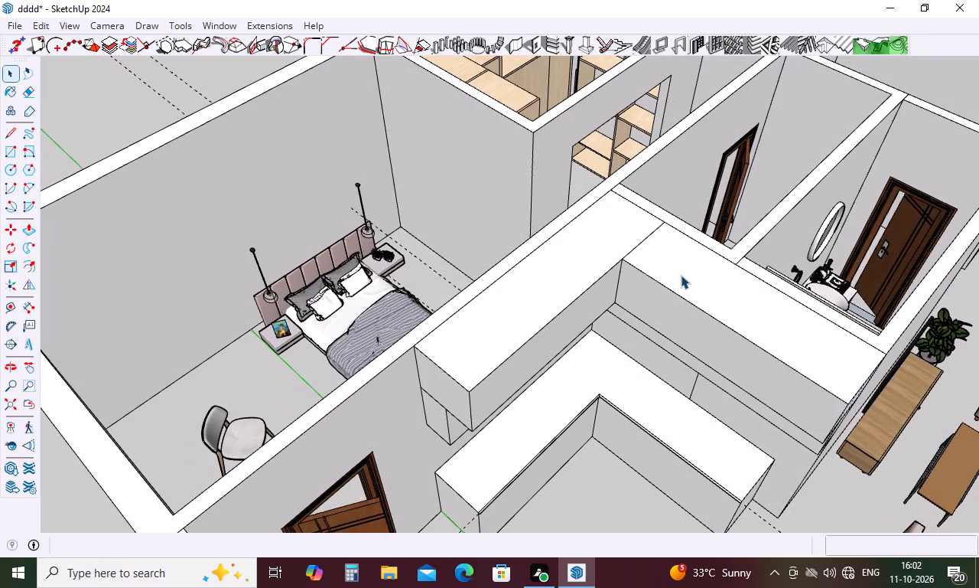
key(e)
click(651, 233)
Make a group of the whole L-shaped top cabinet.
middle_drag(668, 253, 674, 175)
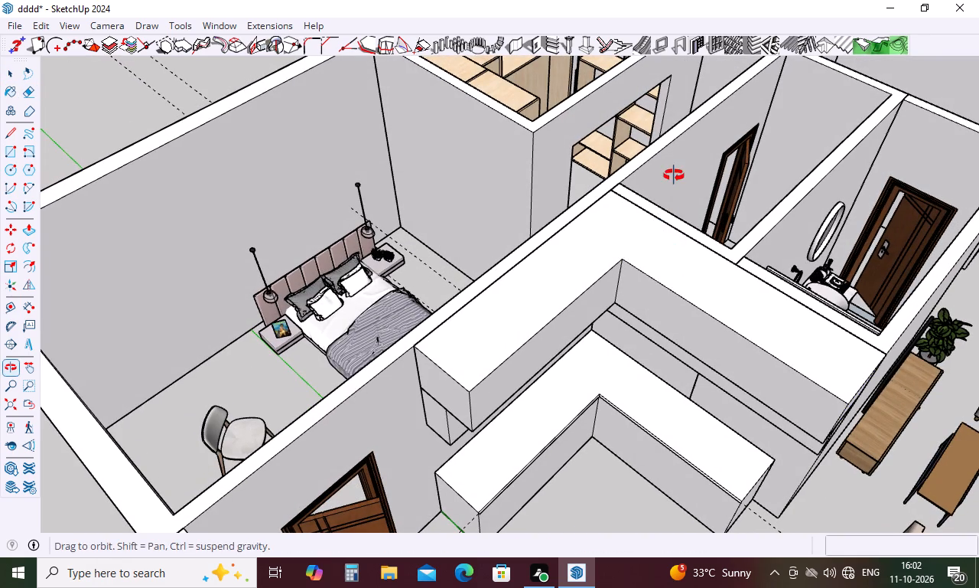
middle_drag(674, 175, 674, 152)
key(space)
triple_click(682, 206)
double_click(682, 206)
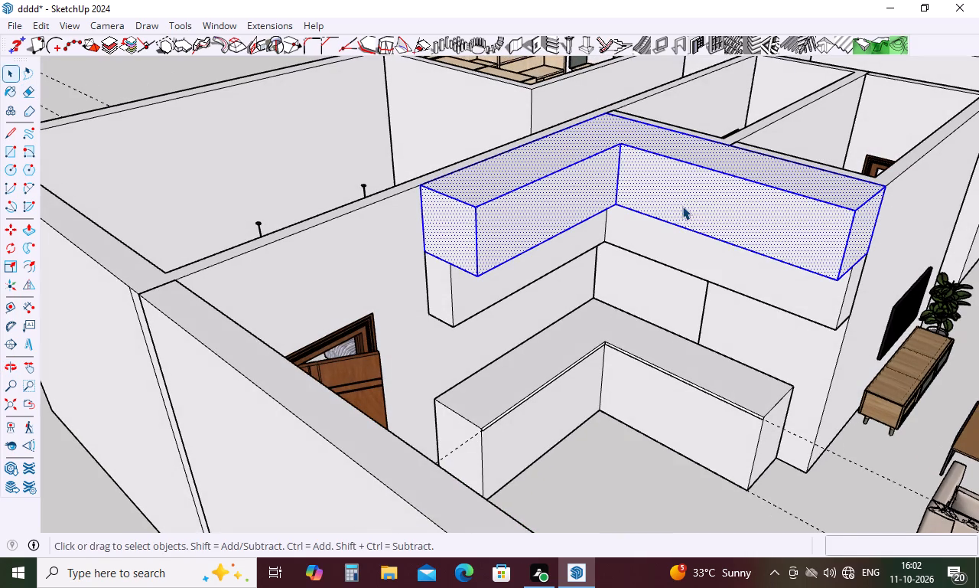
right_click(682, 206)
click(753, 149)
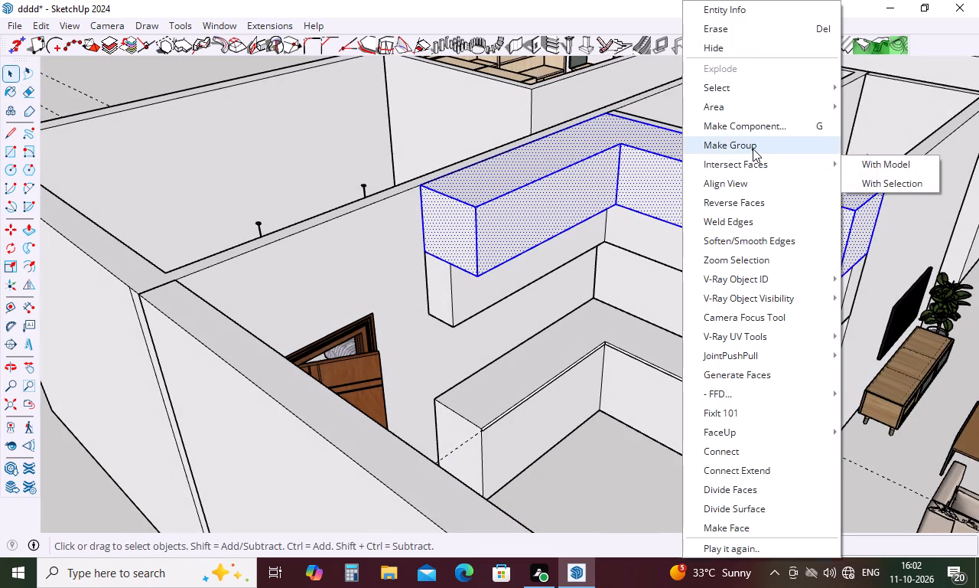
click(577, 402)
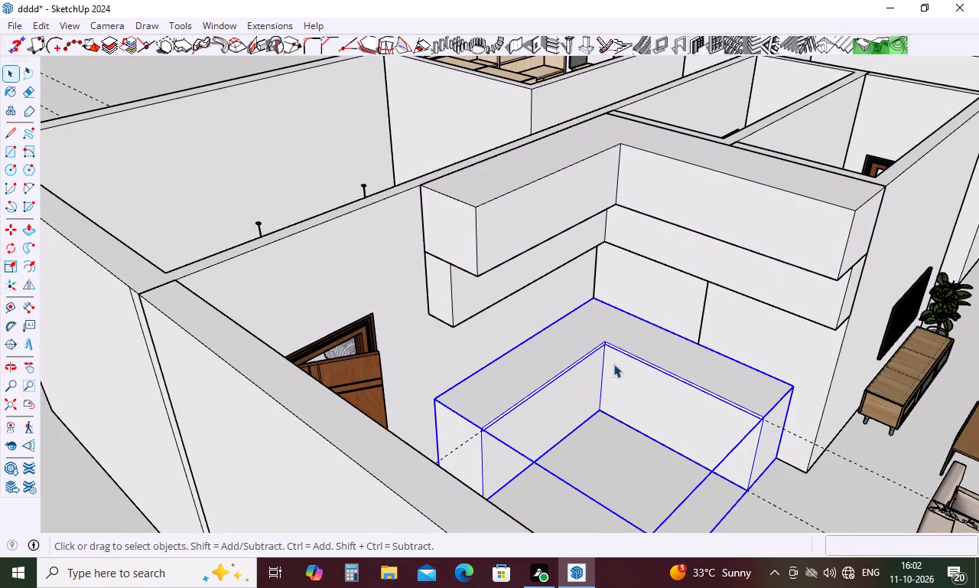
Draw two vertical lines 1' 11 1/8" long on the top cabinet's door-side wing front, dividing it into three door panels.
key(l)
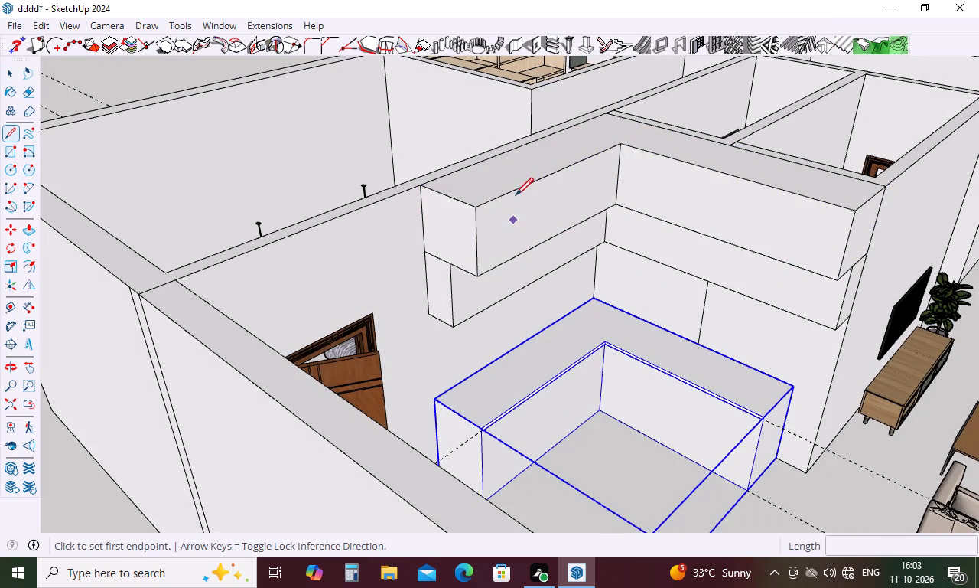
click(521, 191)
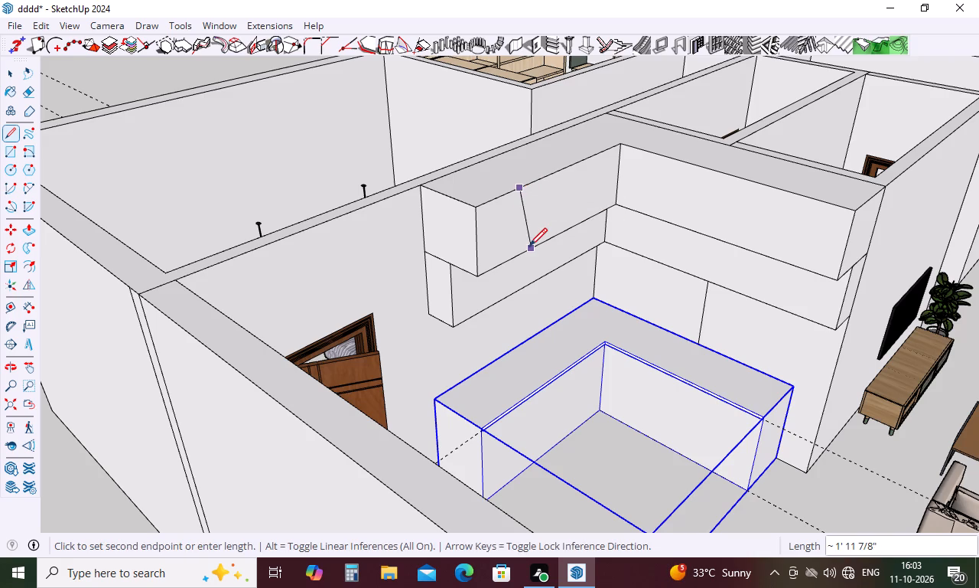
click(522, 253)
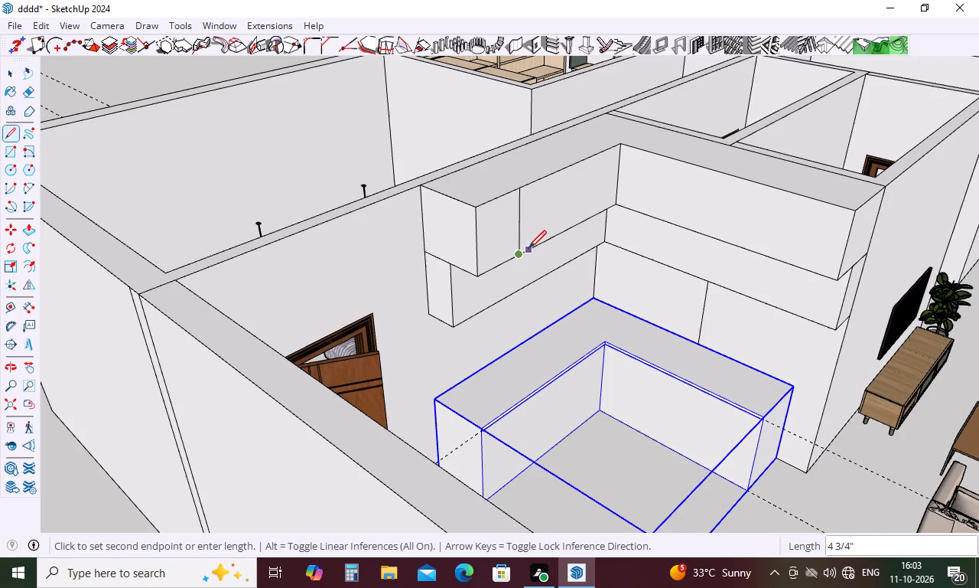
key(space)
key(l)
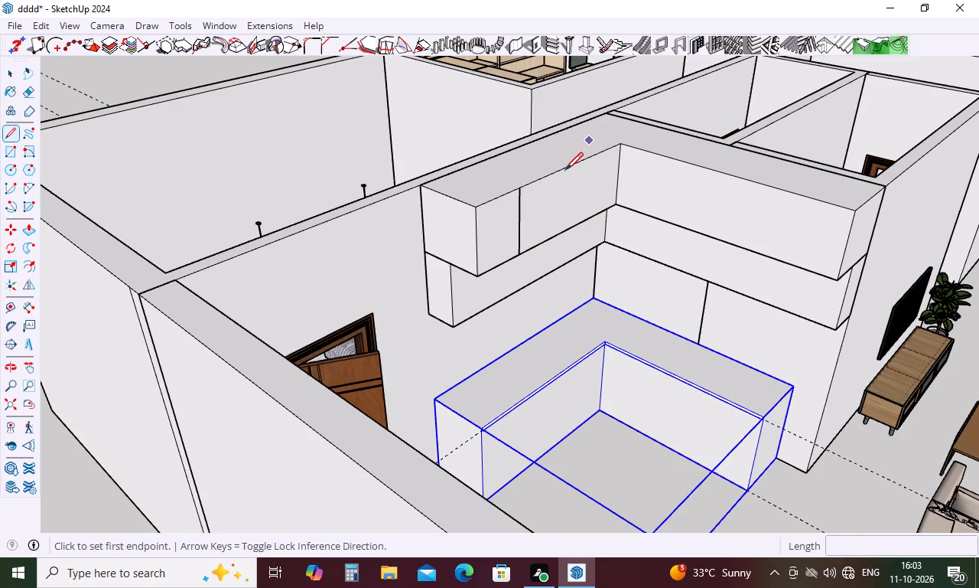
click(574, 168)
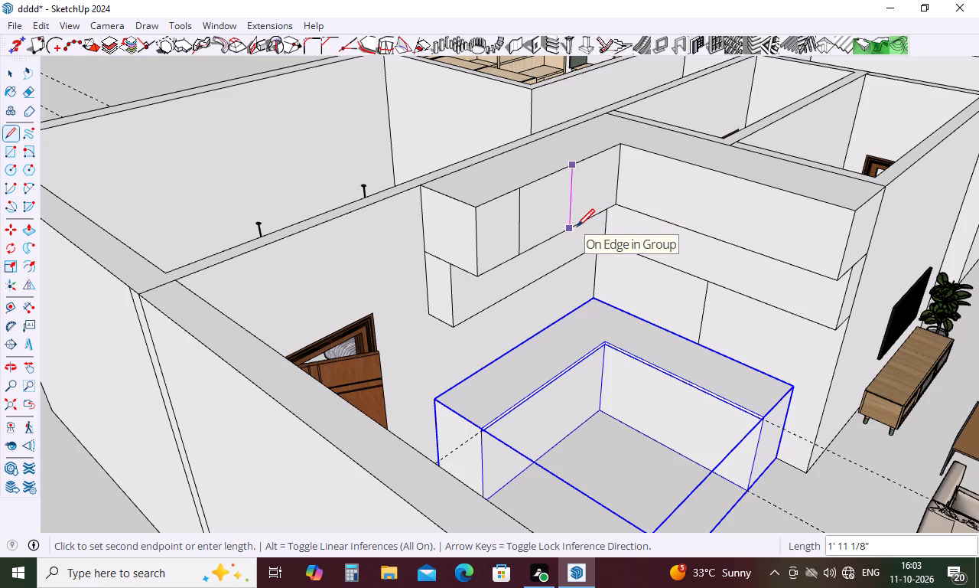
click(577, 227)
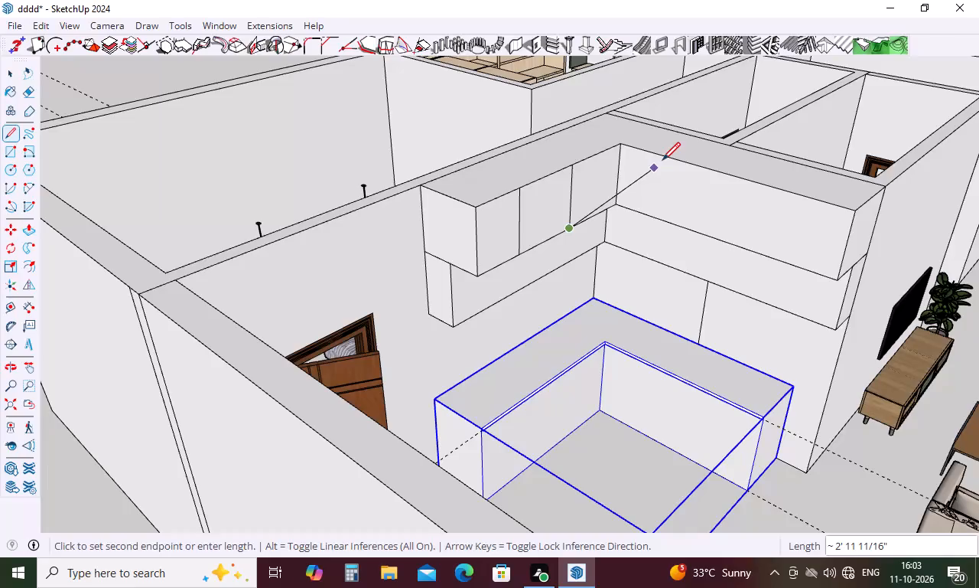
key(space)
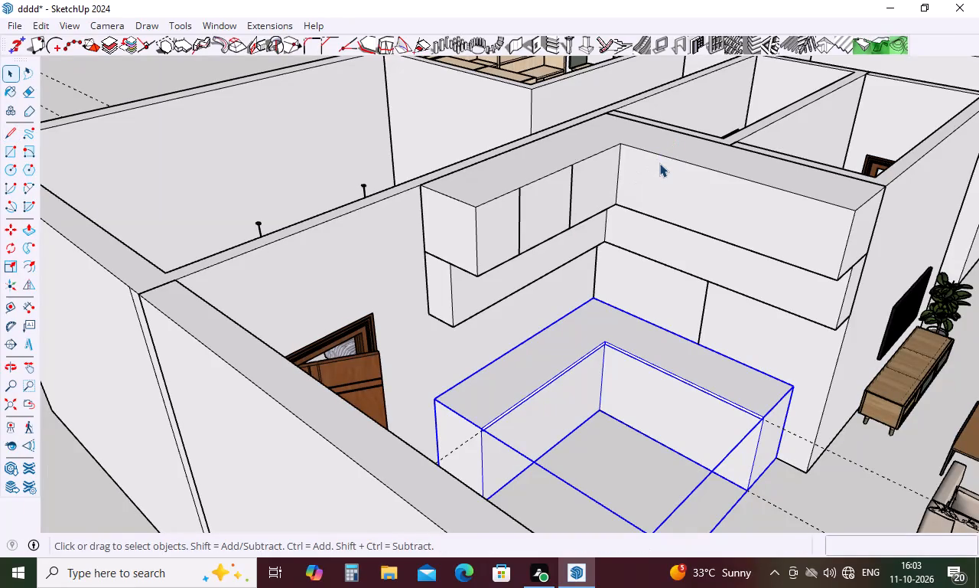
Draw three vertical lines 1' 11 1/8" long on the front of the top cabinet's adjoining wing, dividing it into four door panels.
key(l)
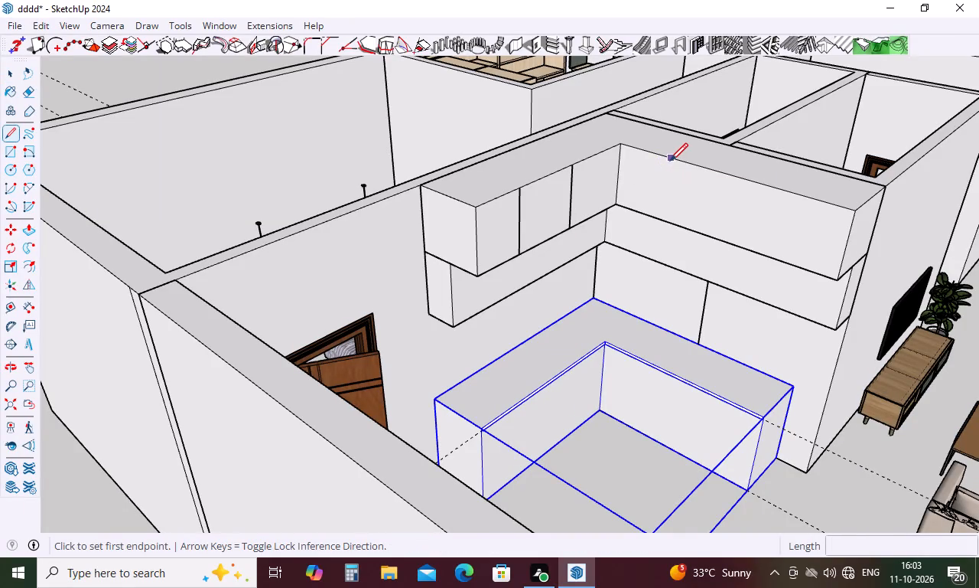
click(670, 161)
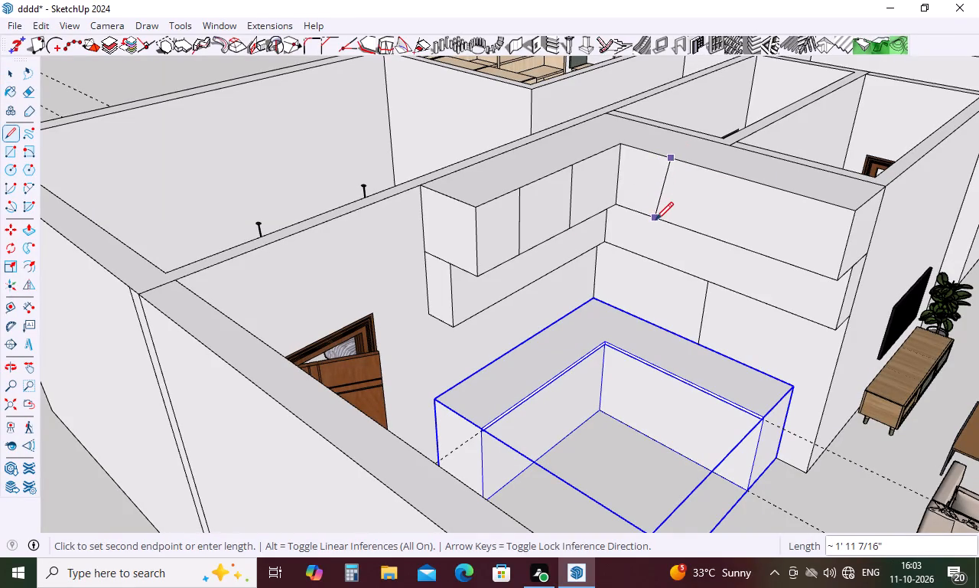
click(656, 220)
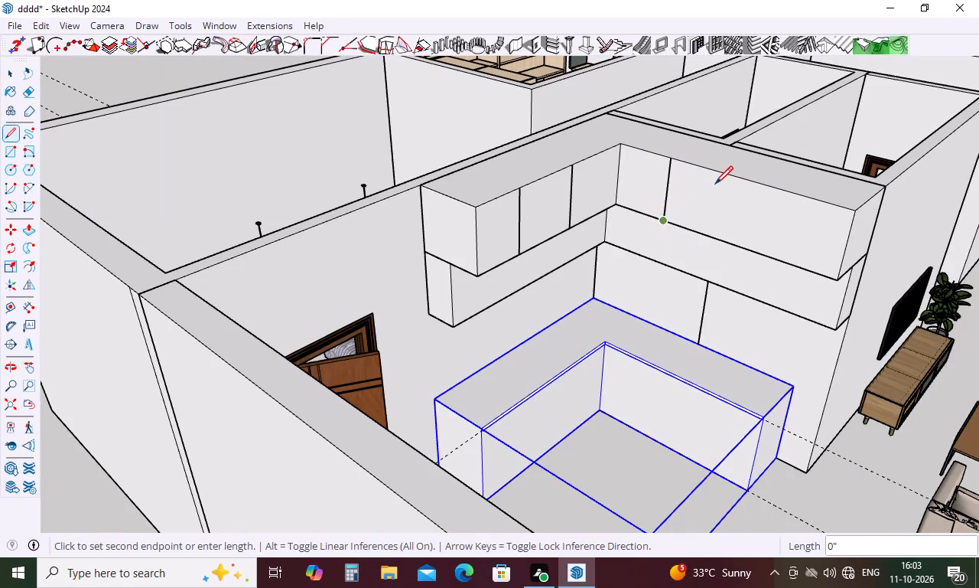
key(space)
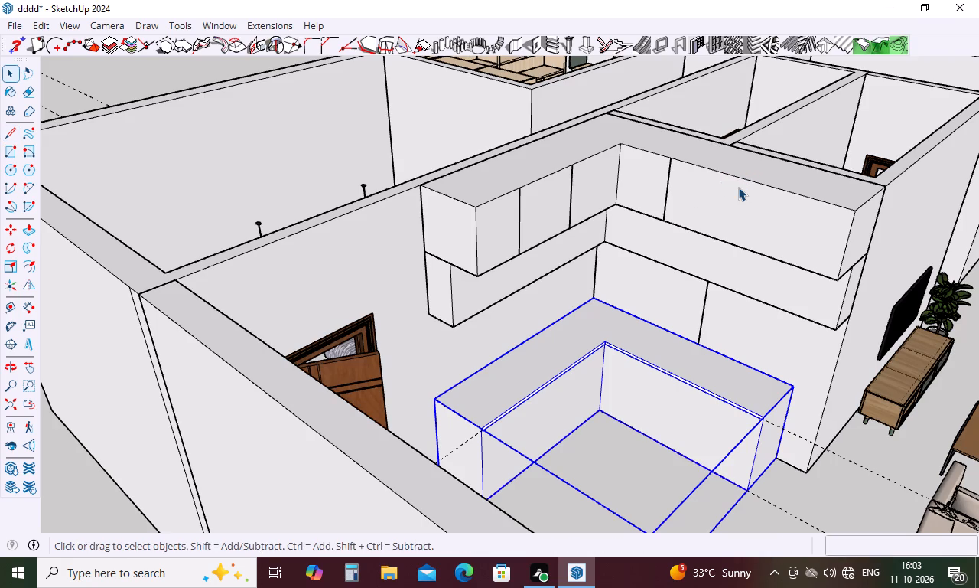
key(l)
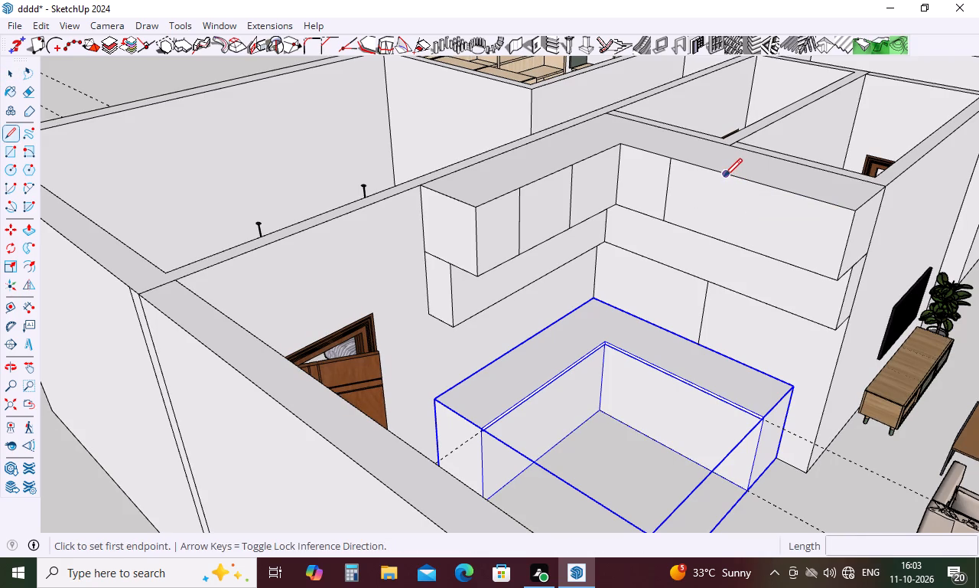
click(724, 176)
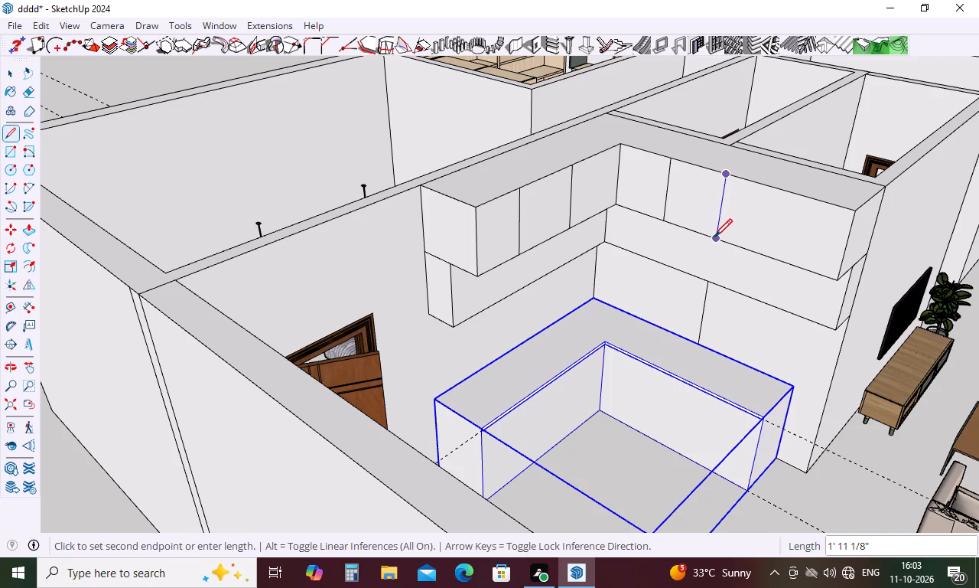
click(714, 237)
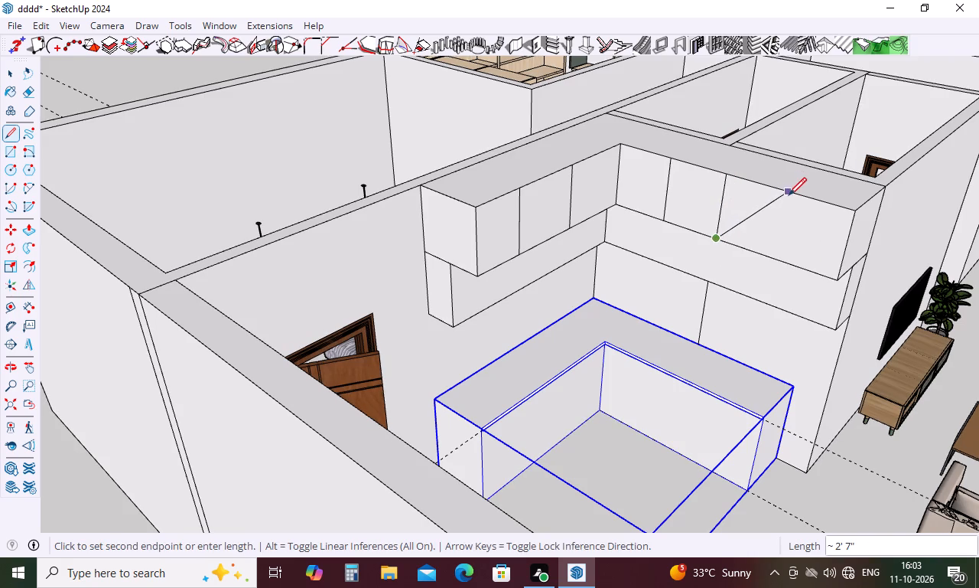
key(space)
key(Escape)
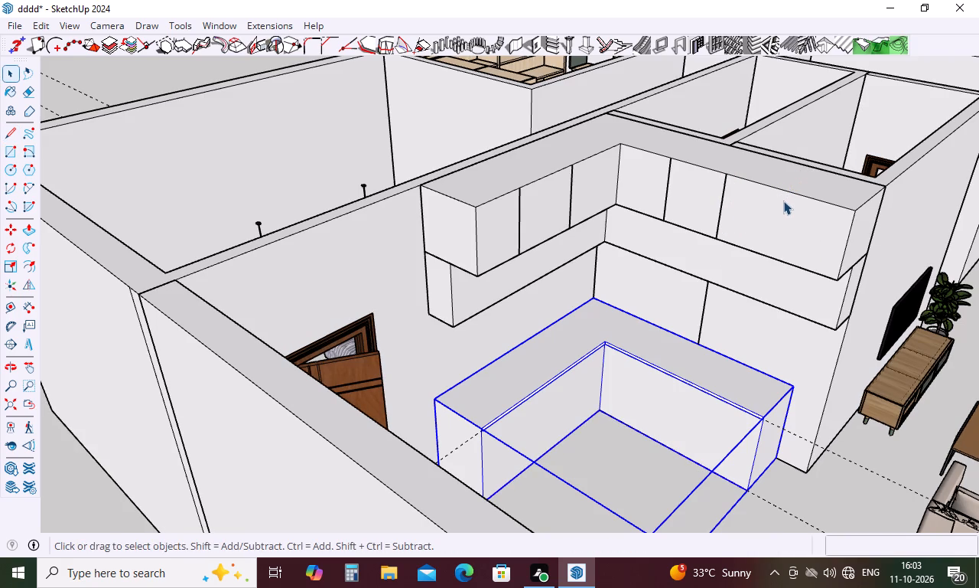
key(space)
text(l)
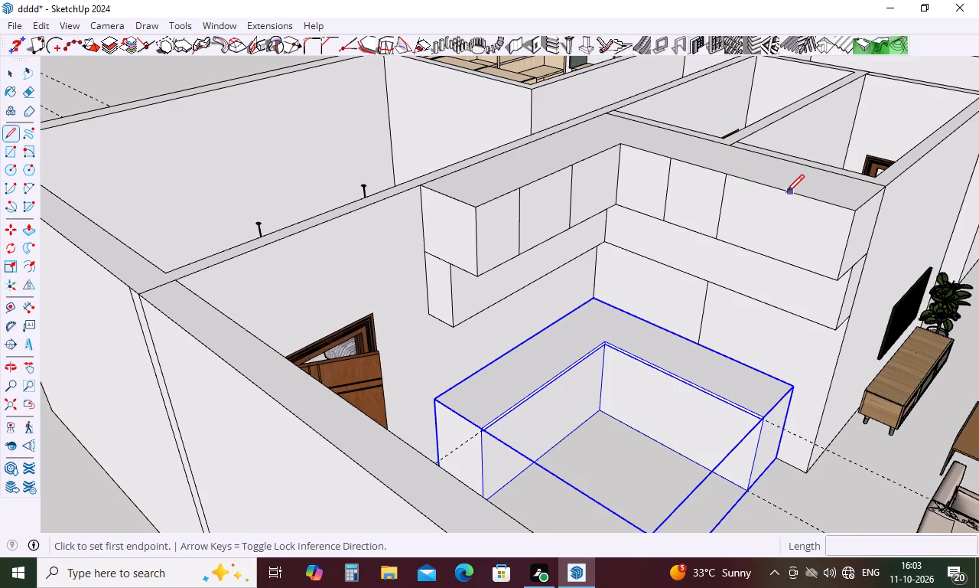
click(786, 192)
click(772, 256)
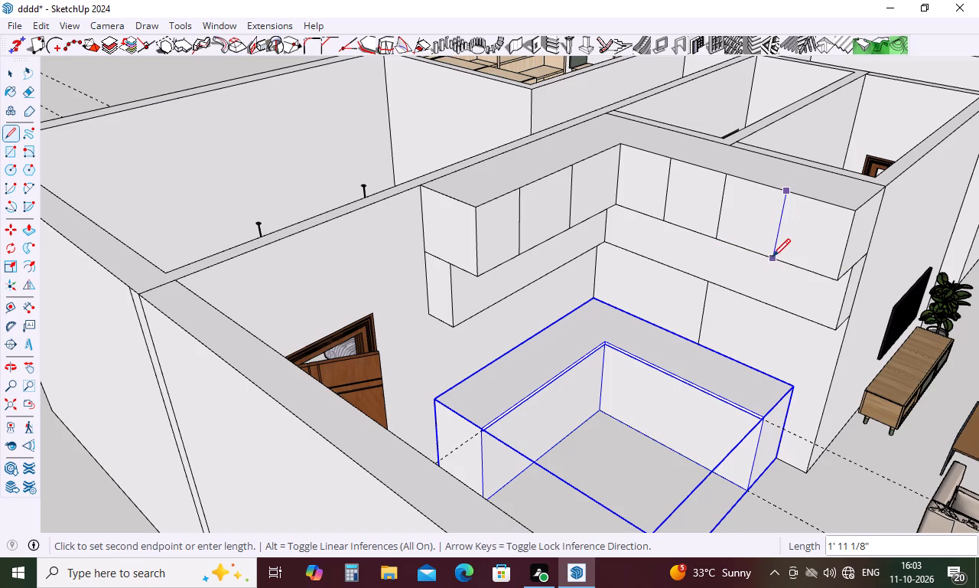
key(space)
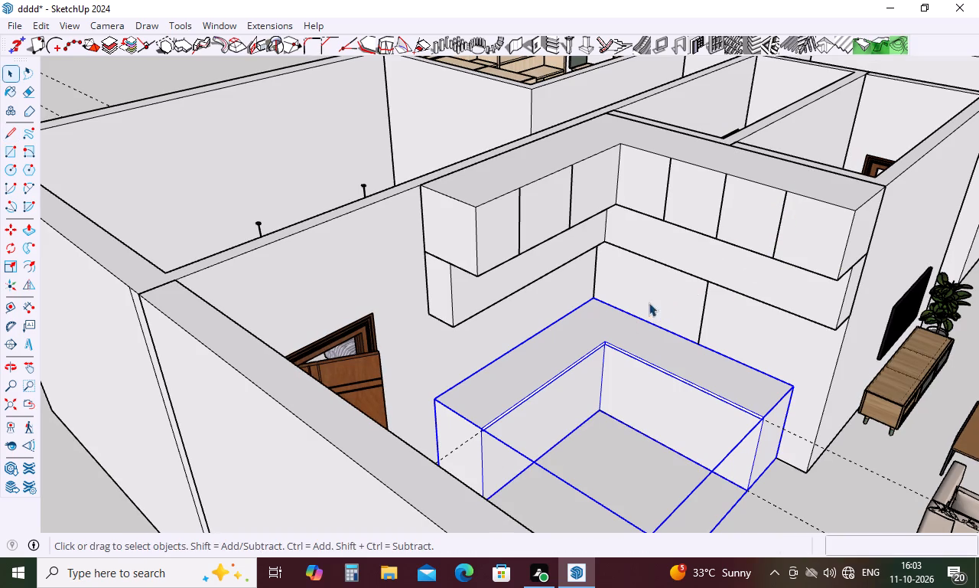
middle_drag(727, 225, 620, 176)
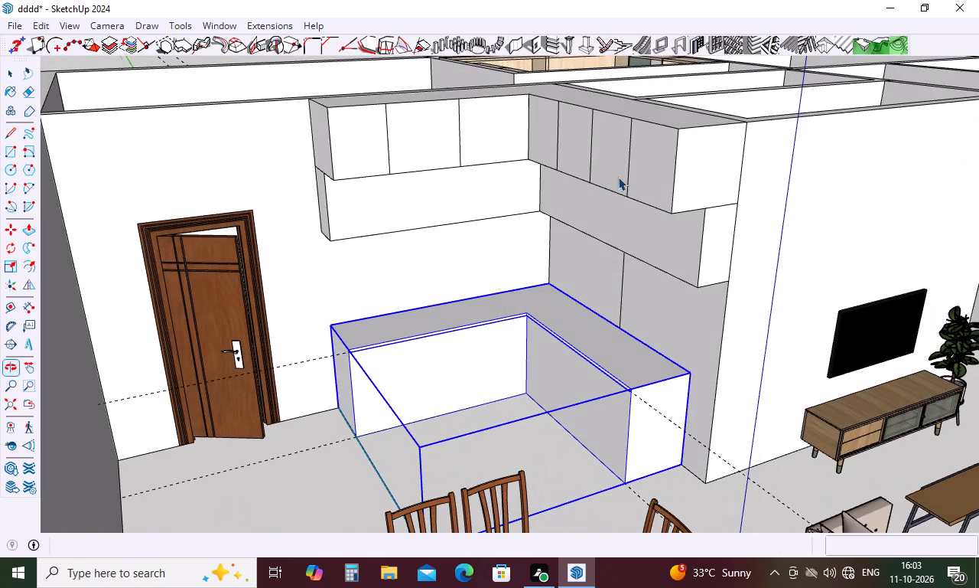
Draw two full-height vertical lines, the first about 2' long, on the lower wall cabinet's door-side wing front, making three panels.
middle_drag(542, 177, 508, 126)
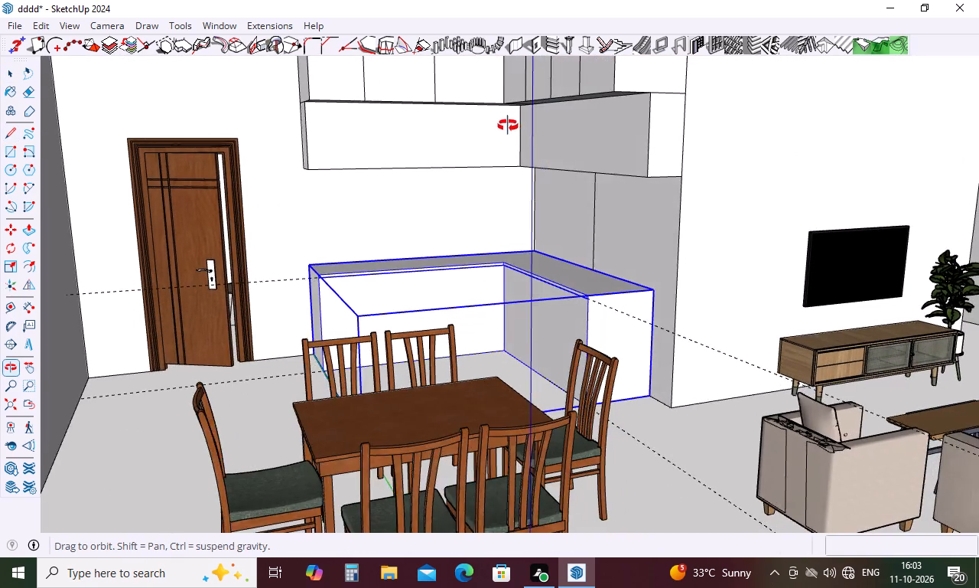
middle_drag(508, 126, 500, 128)
scroll(460, 106, up, 4)
middle_drag(460, 106, 457, 86)
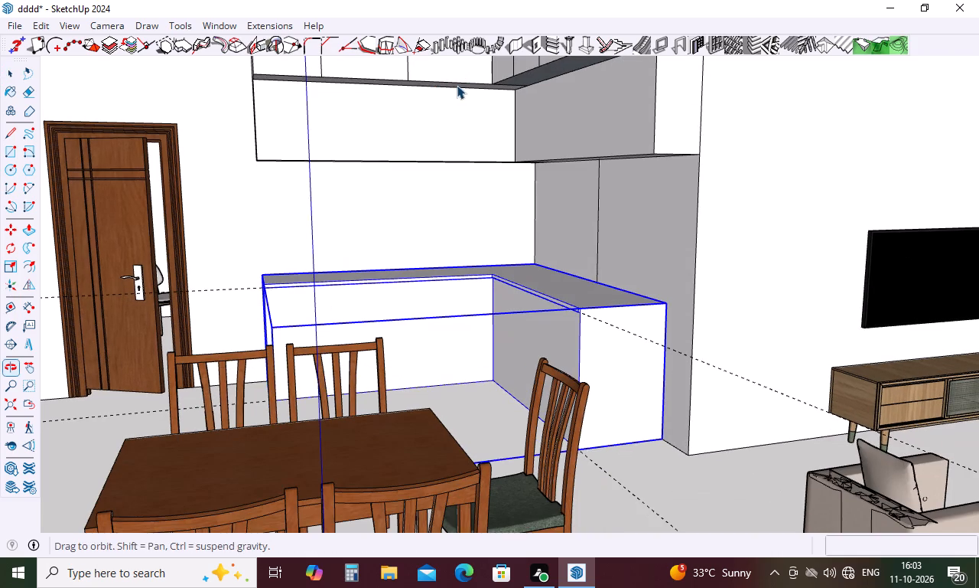
key(space)
key(l)
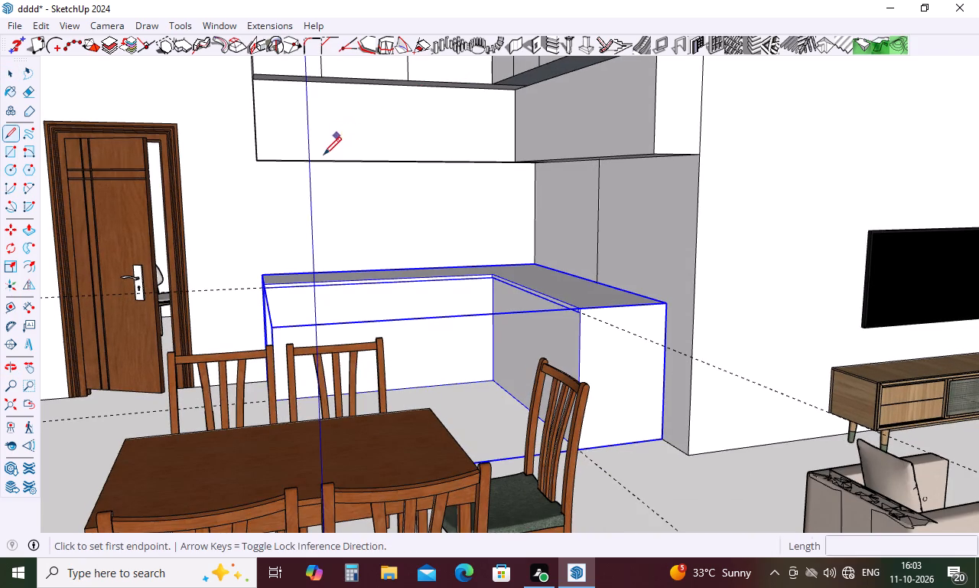
click(320, 160)
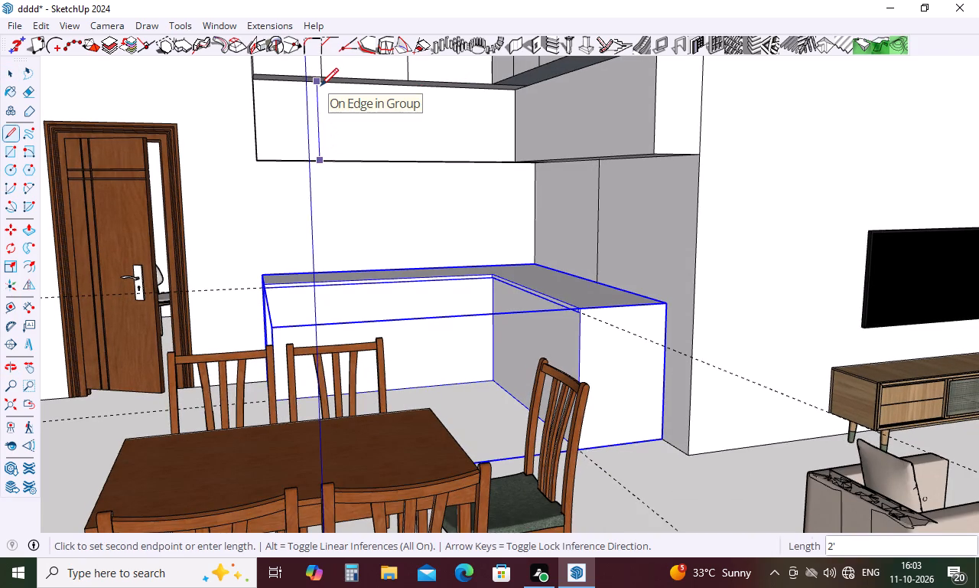
click(320, 86)
key(space)
middle_drag(345, 115, 350, 152)
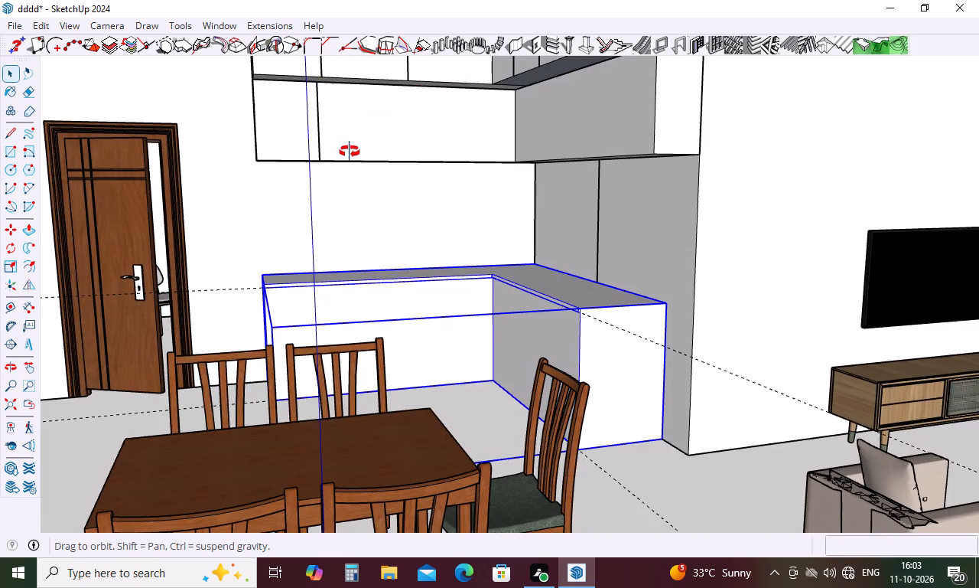
middle_drag(350, 152, 314, 144)
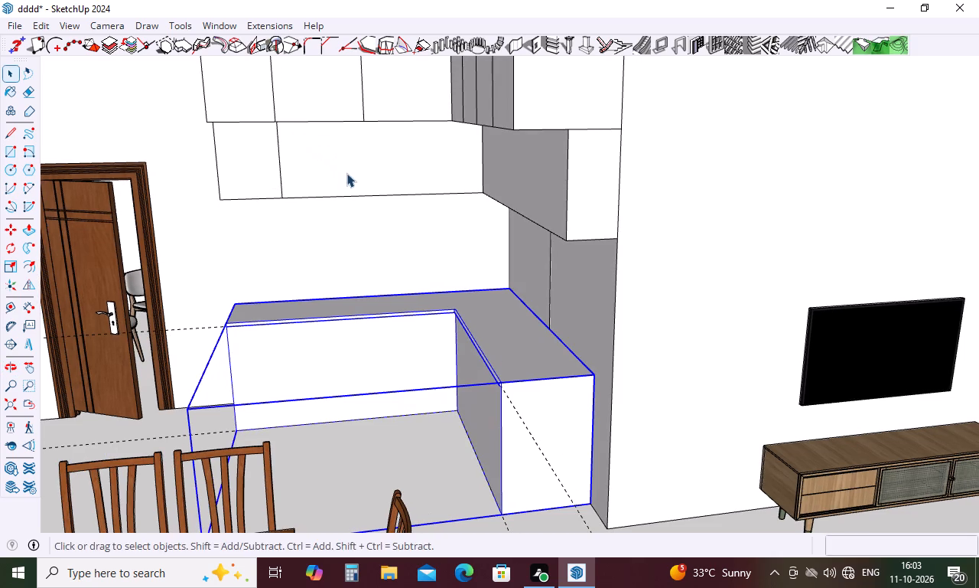
key(l)
click(360, 191)
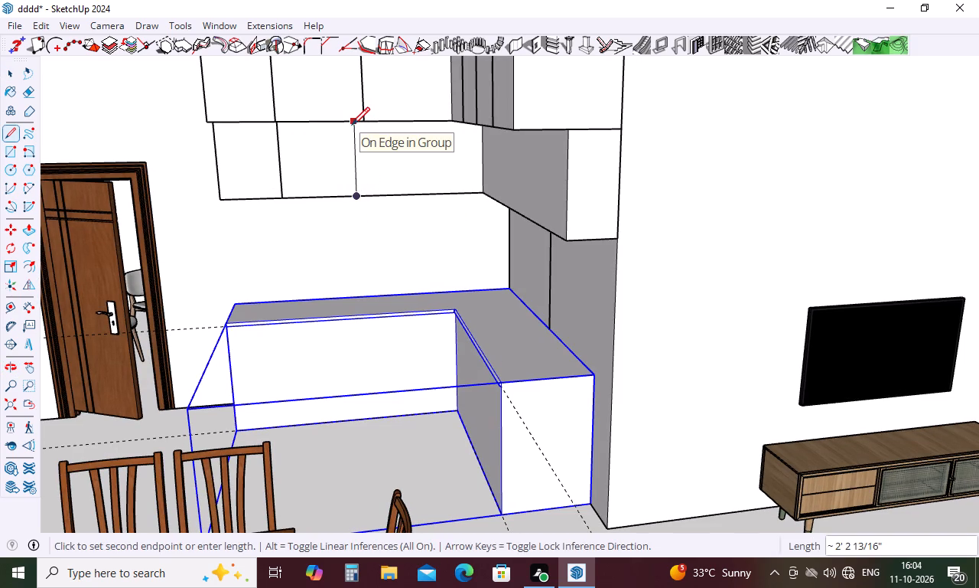
scroll(352, 125, up, 3)
middle_drag(353, 123, 360, 89)
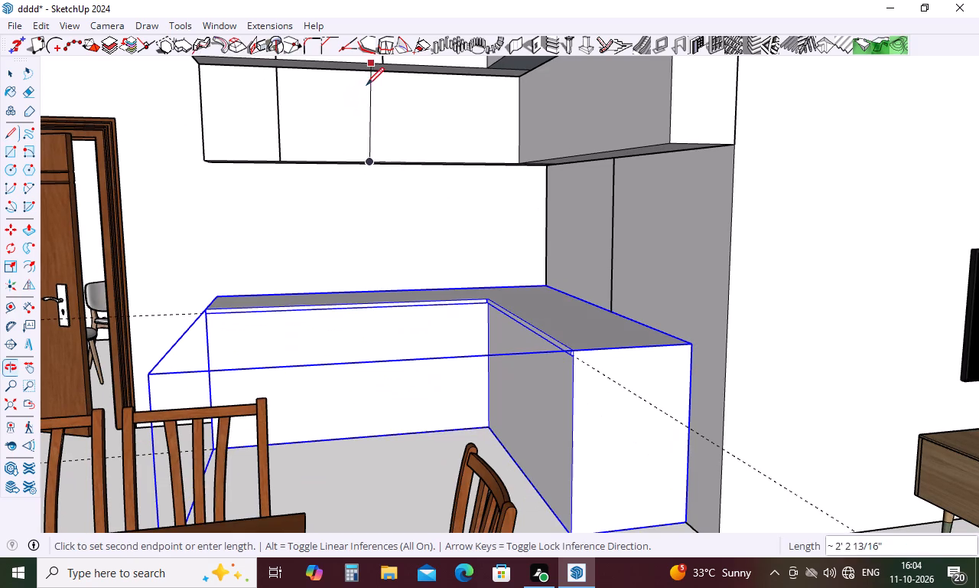
click(373, 78)
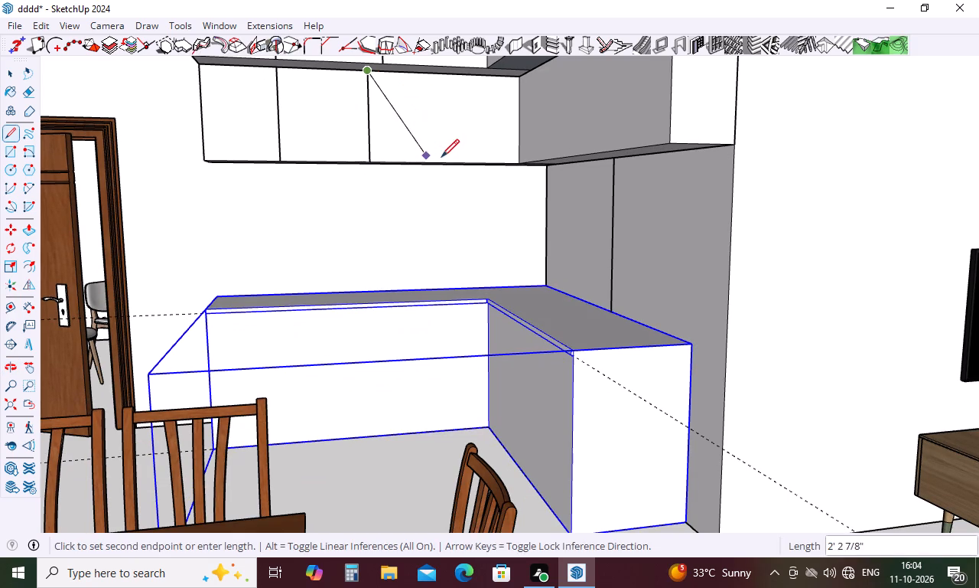
key(space)
Draw a horizontal line about 3' 6" long across the corner panel of that wing, splitting it into upper and lower fronts.
key(l)
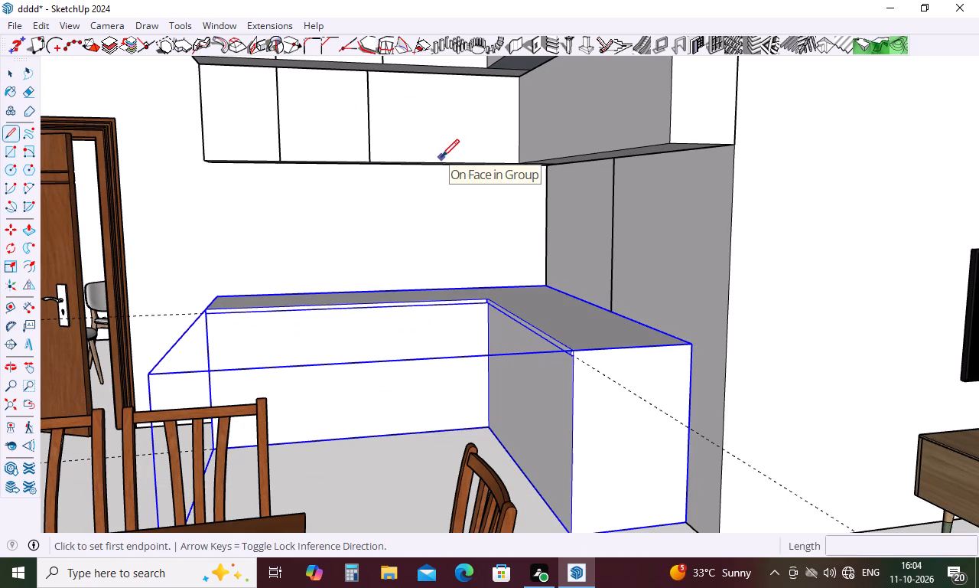
click(441, 159)
key(space)
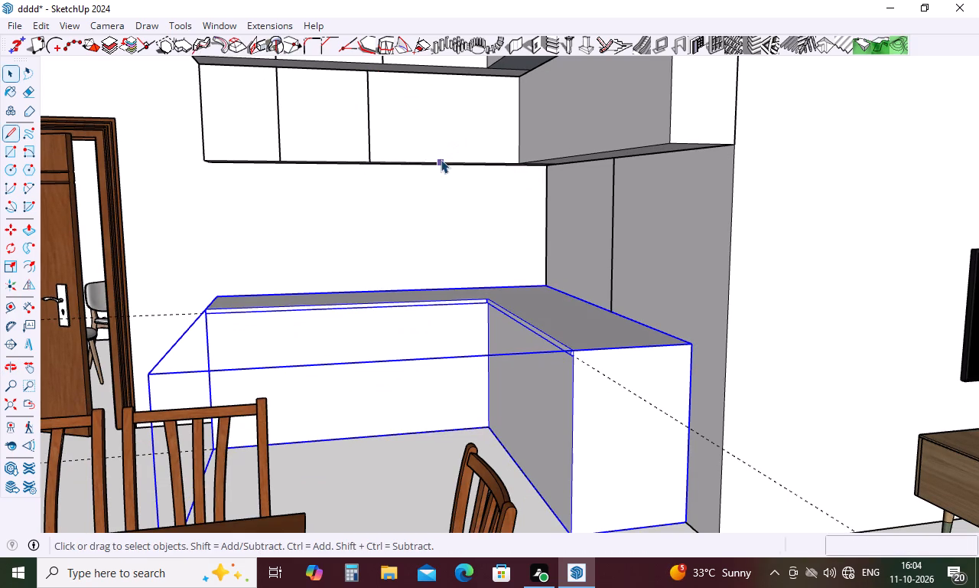
key(l)
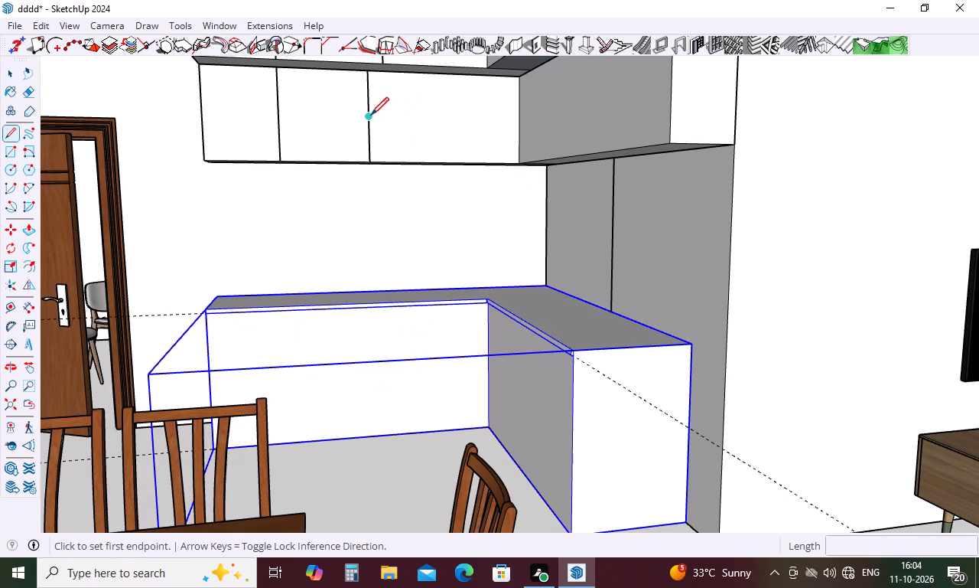
click(371, 115)
click(519, 119)
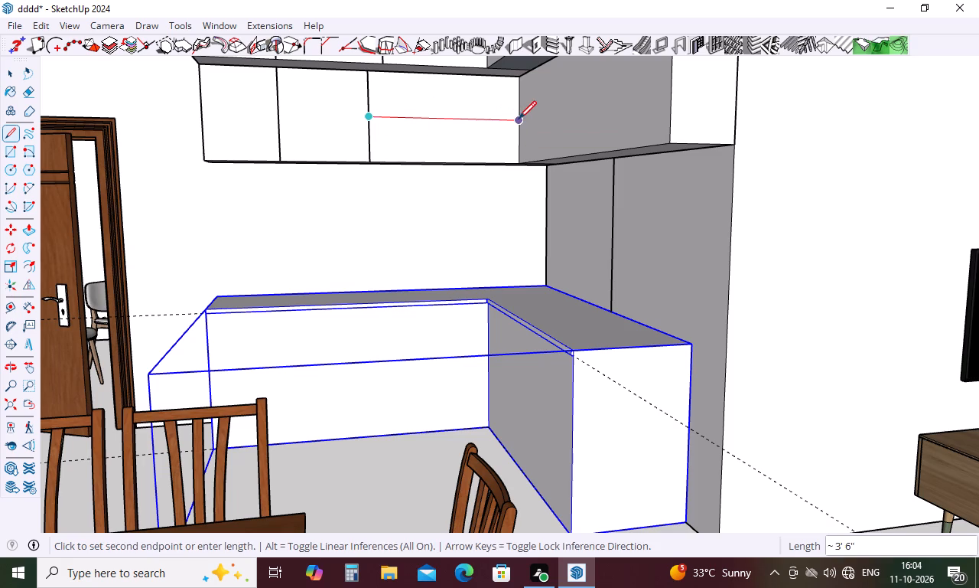
scroll(489, 166, down, 4)
middle_drag(489, 166, 548, 299)
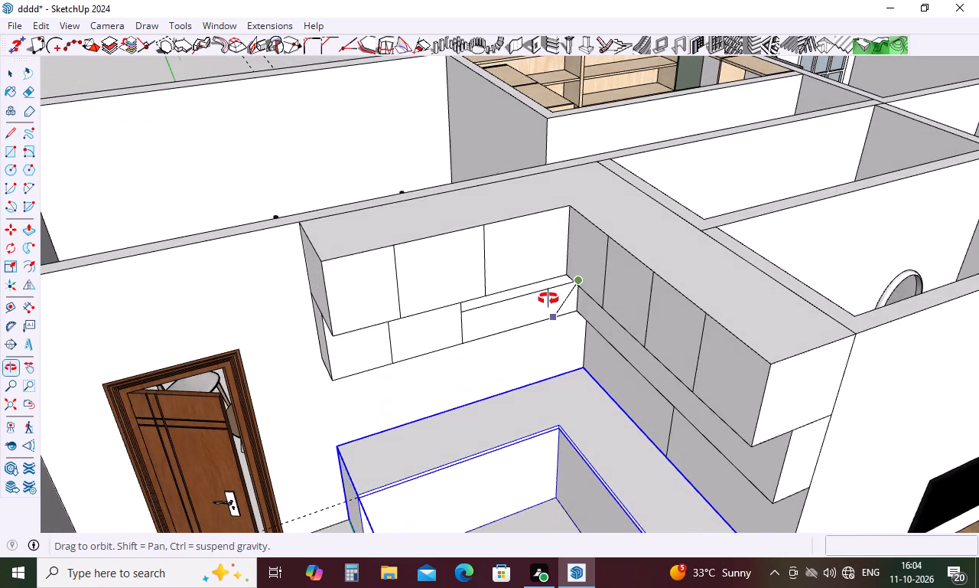
middle_drag(548, 299, 548, 297)
key(space)
Draw a full-height vertical line on the lower wall cabinet's adjoining wing front, marking off the panel nearest the inner corner.
middle_drag(600, 367, 667, 336)
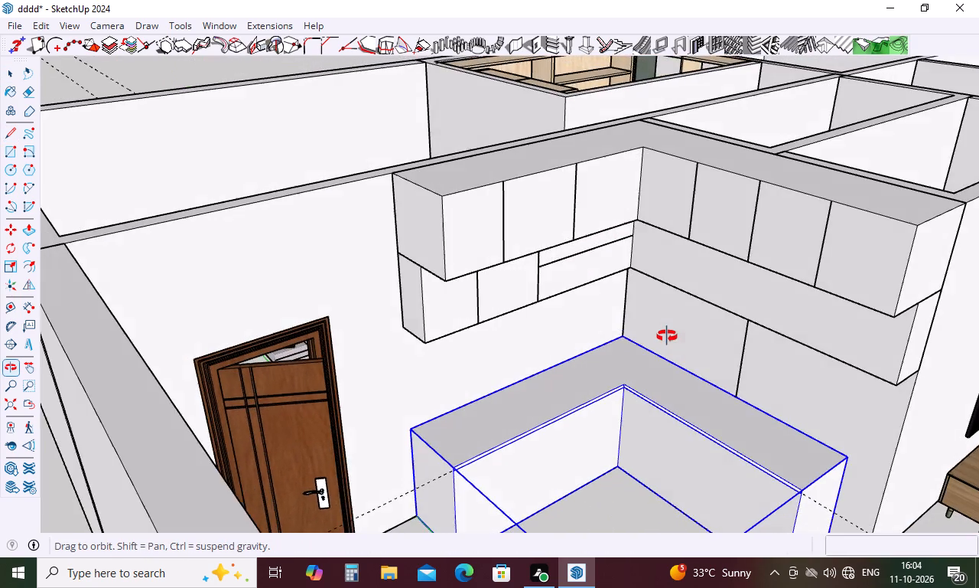
middle_drag(667, 336, 679, 323)
key(l)
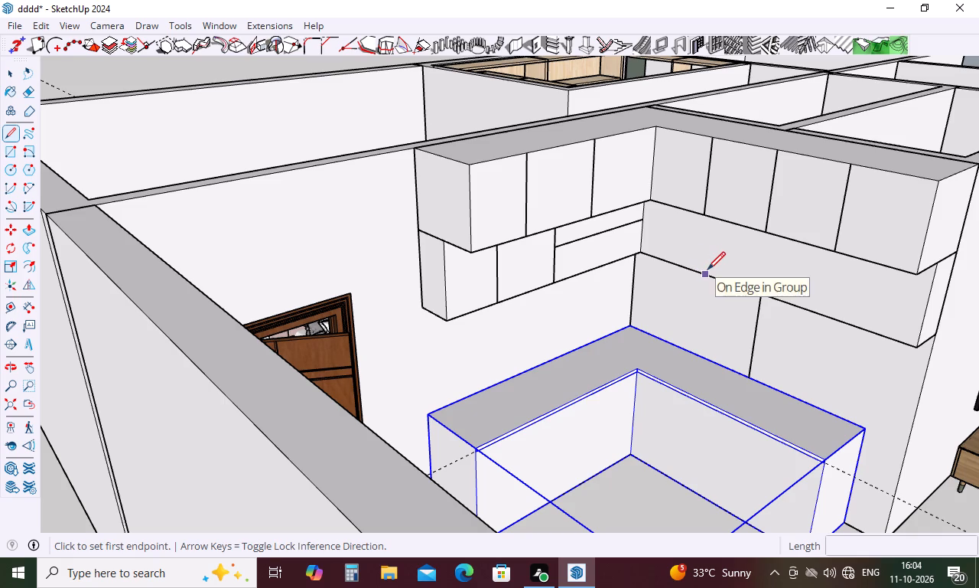
click(707, 269)
middle_drag(722, 224, 731, 145)
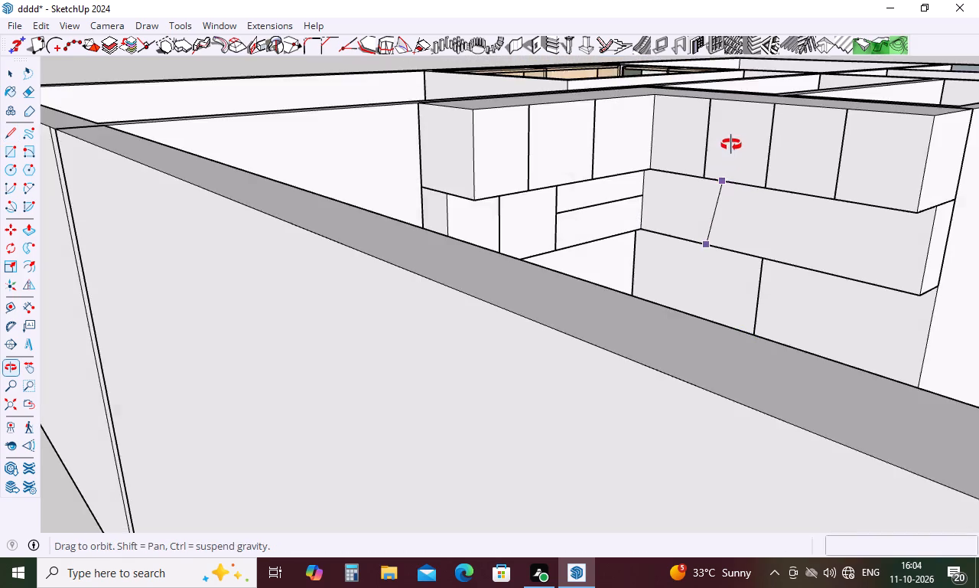
middle_drag(731, 145, 698, 237)
scroll(698, 238, up, 4)
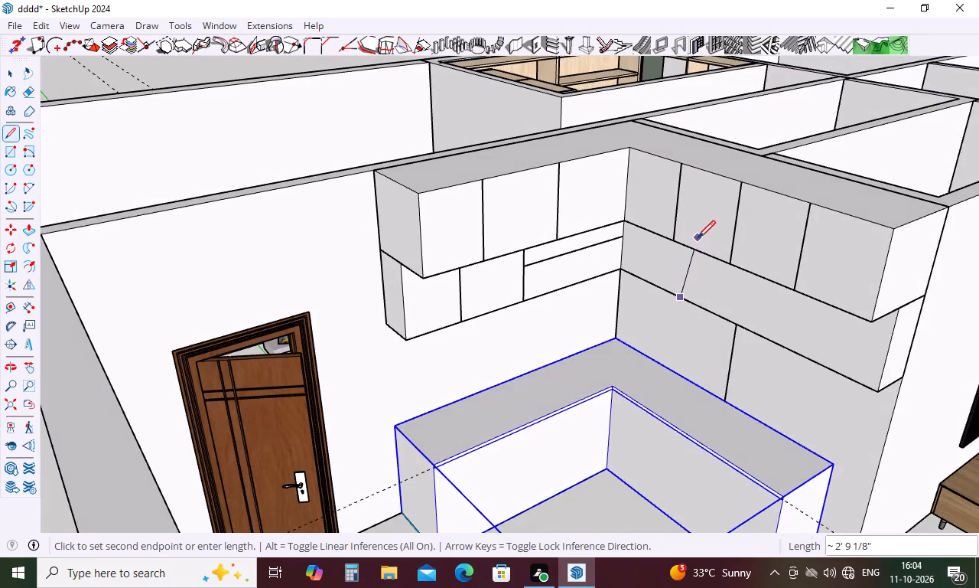
scroll(698, 242, up, 11)
middle_drag(698, 248, 711, 201)
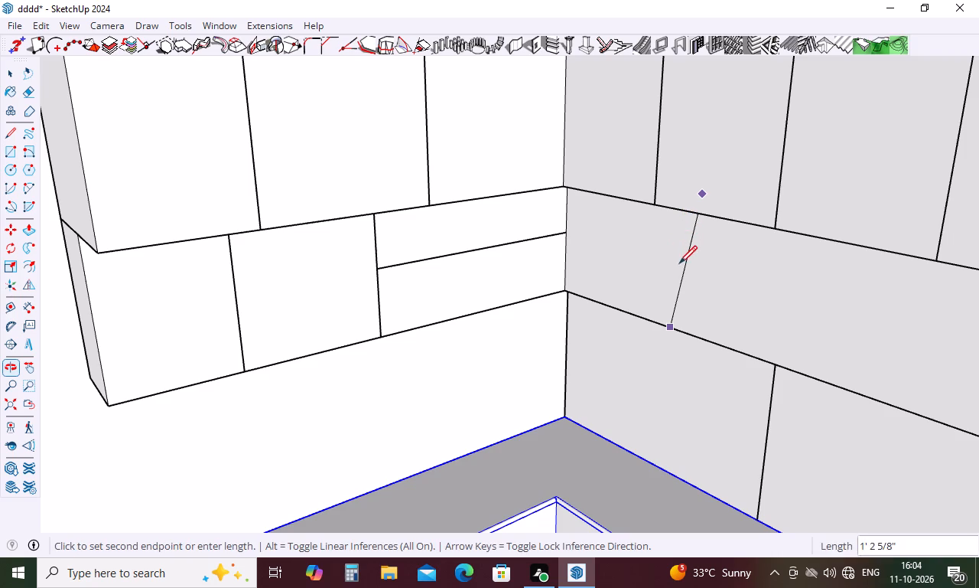
middle_drag(684, 237, 693, 201)
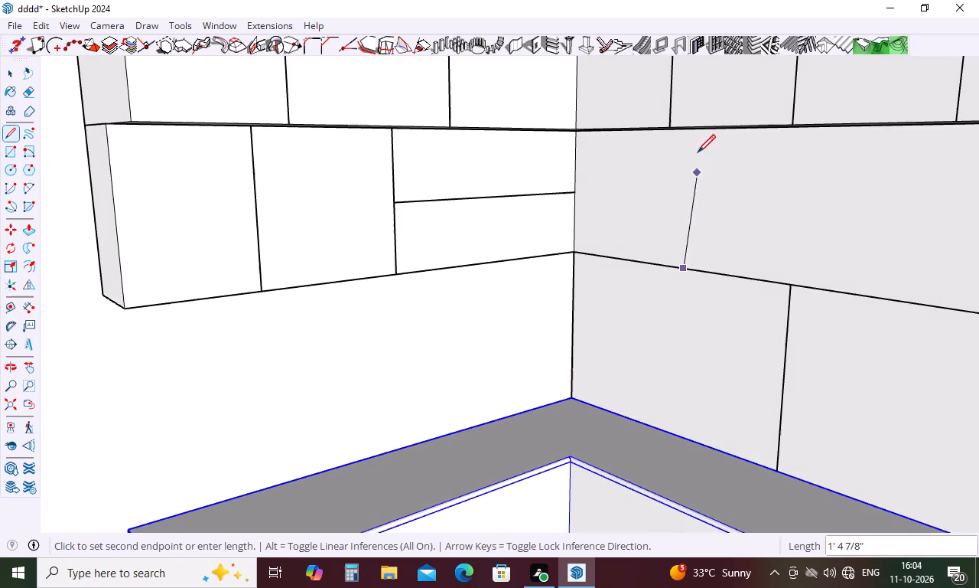
click(693, 136)
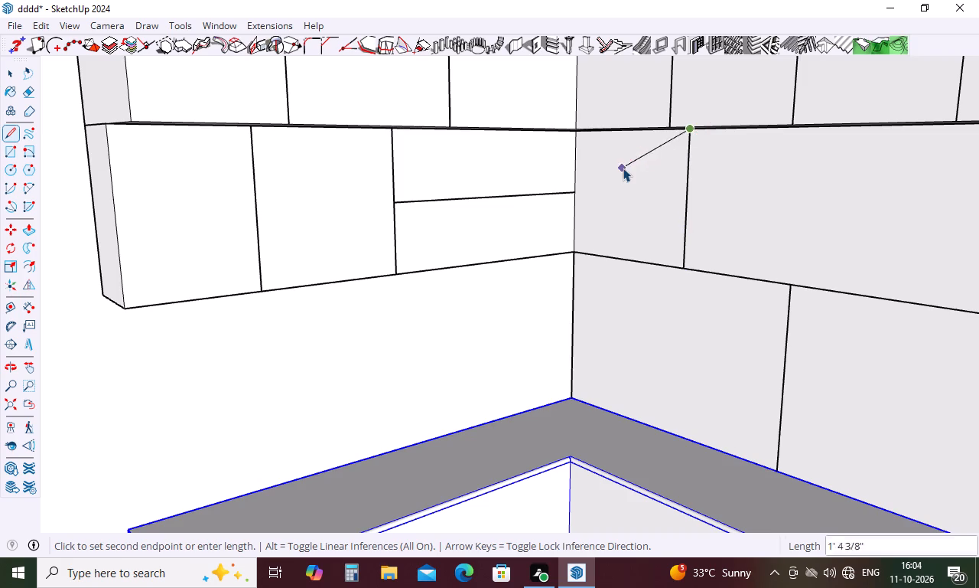
key(space)
Draw a second vertical dividing line on the lower wall cabinet's adjoining wing front, from its bottom edge up towards the top cabinet.
key(l)
scroll(590, 180, down, 4)
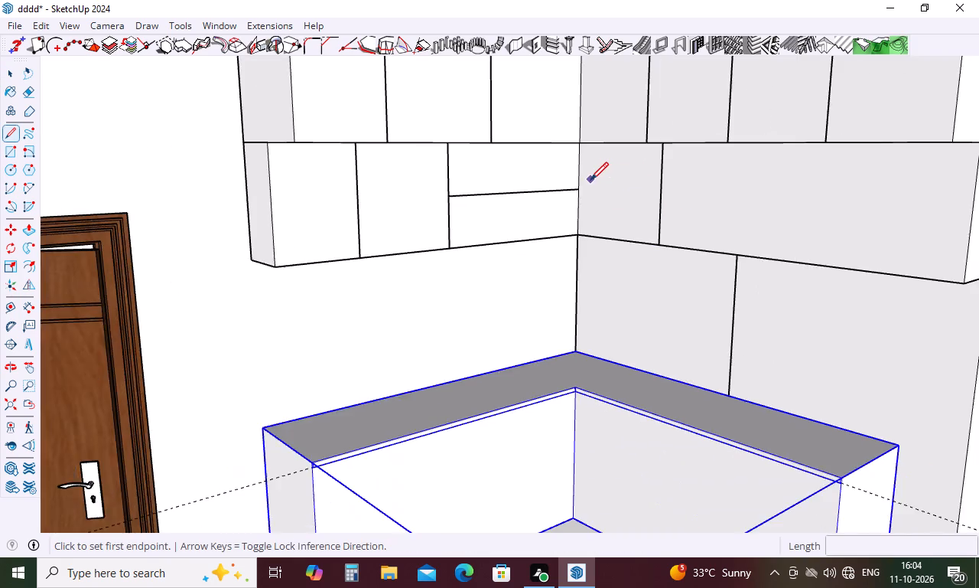
scroll(590, 180, down, 4)
middle_drag(633, 199, 609, 283)
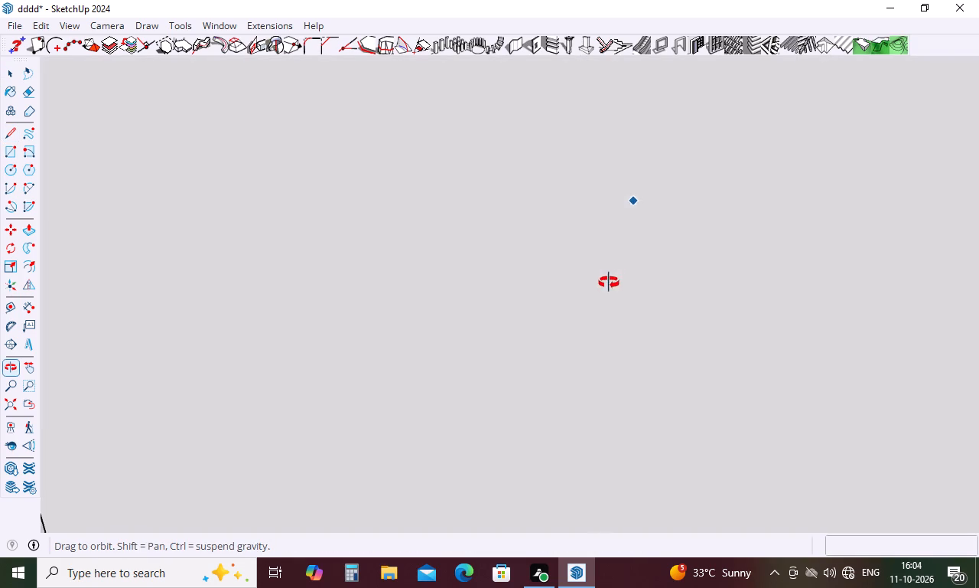
middle_drag(609, 283, 607, 289)
scroll(607, 289, down, 18)
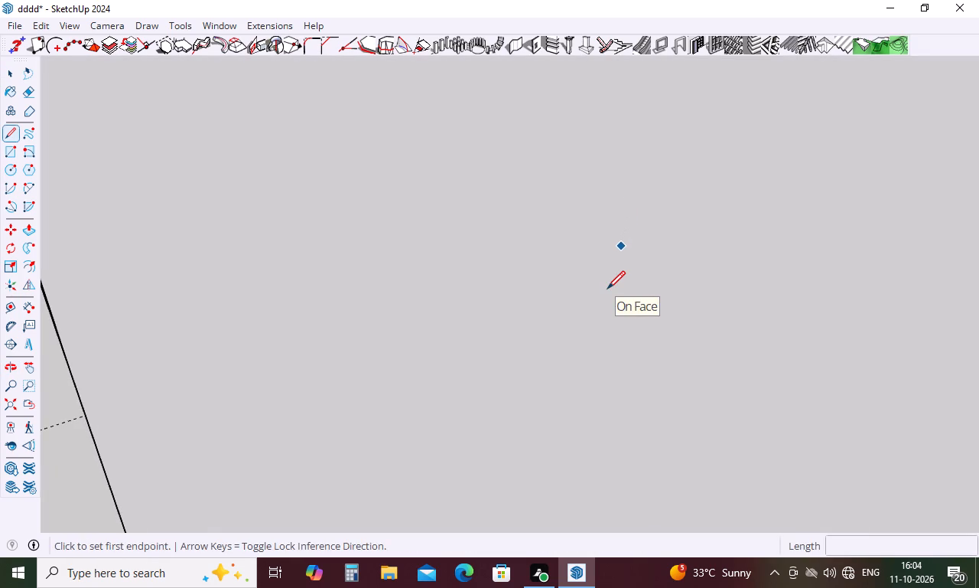
scroll(607, 289, down, 20)
scroll(607, 289, down, 9)
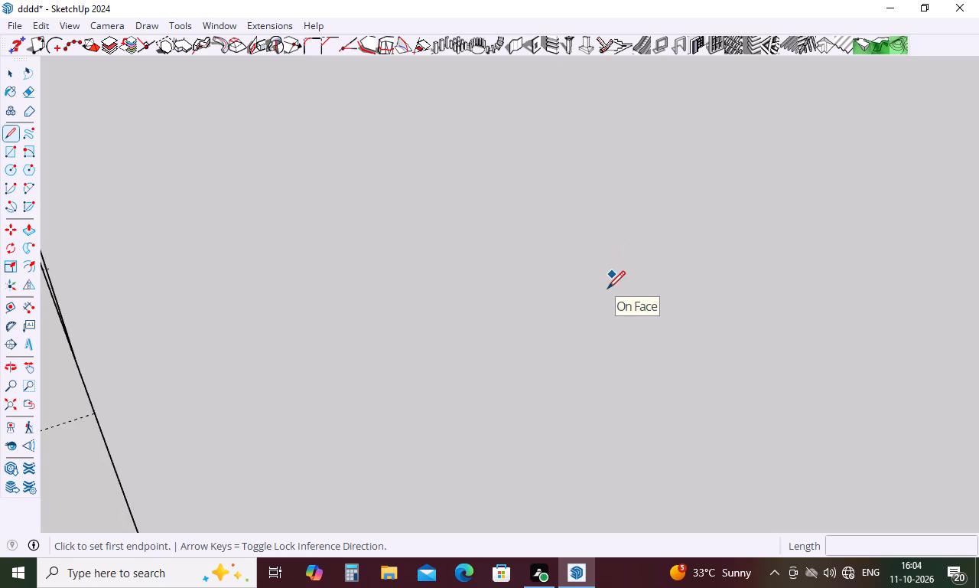
scroll(607, 289, down, 20)
scroll(607, 289, down, 7)
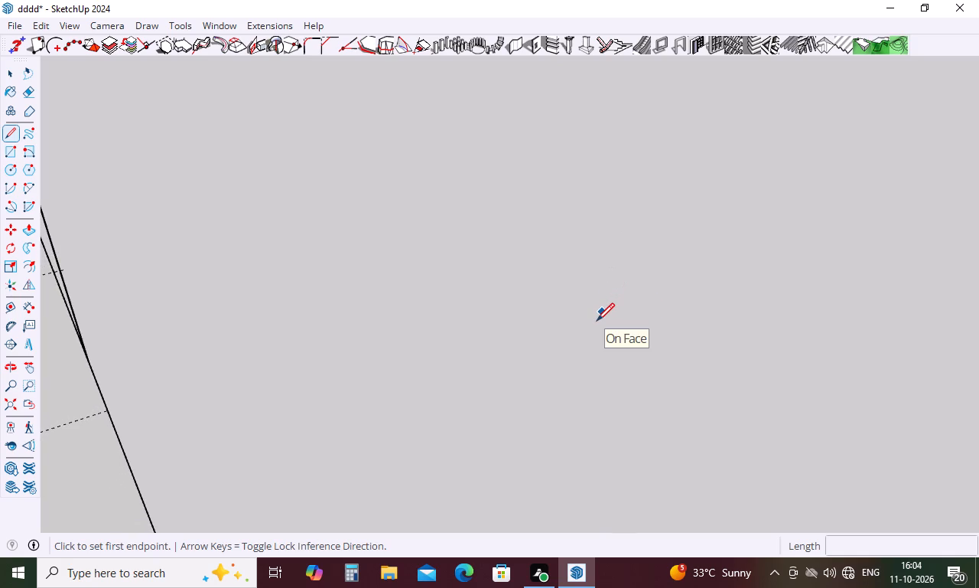
scroll(597, 321, down, 17)
scroll(597, 321, down, 7)
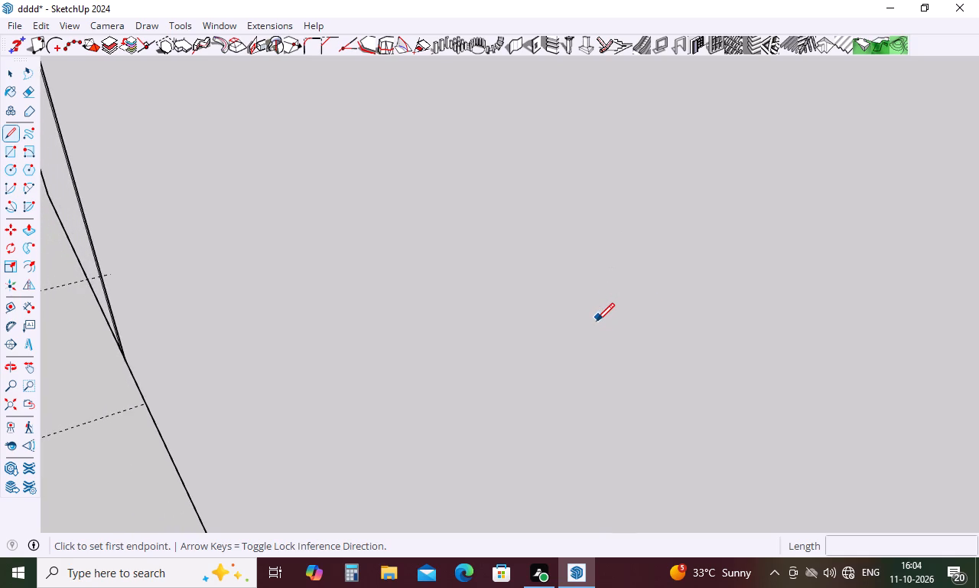
scroll(597, 321, down, 11)
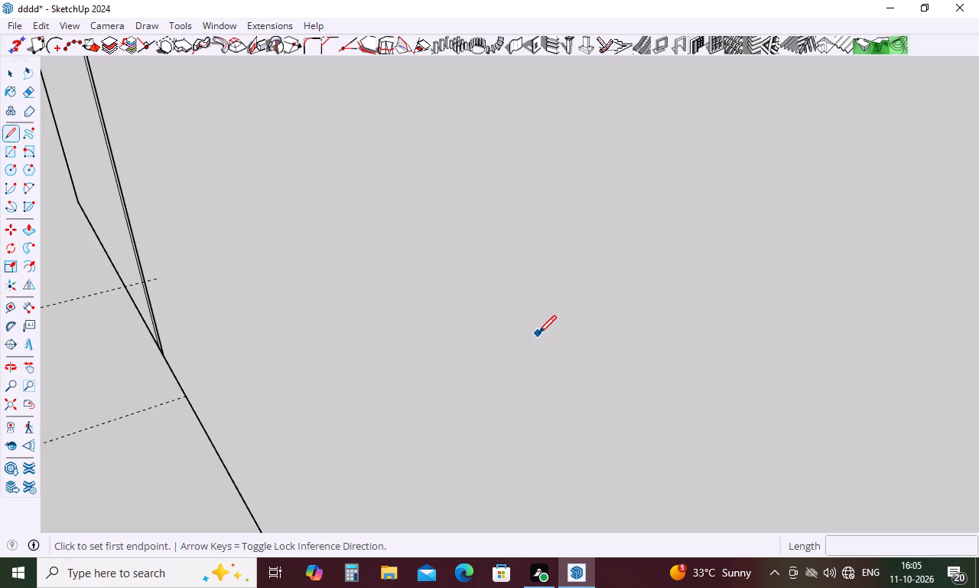
scroll(538, 333, down, 4)
scroll(538, 333, down, 19)
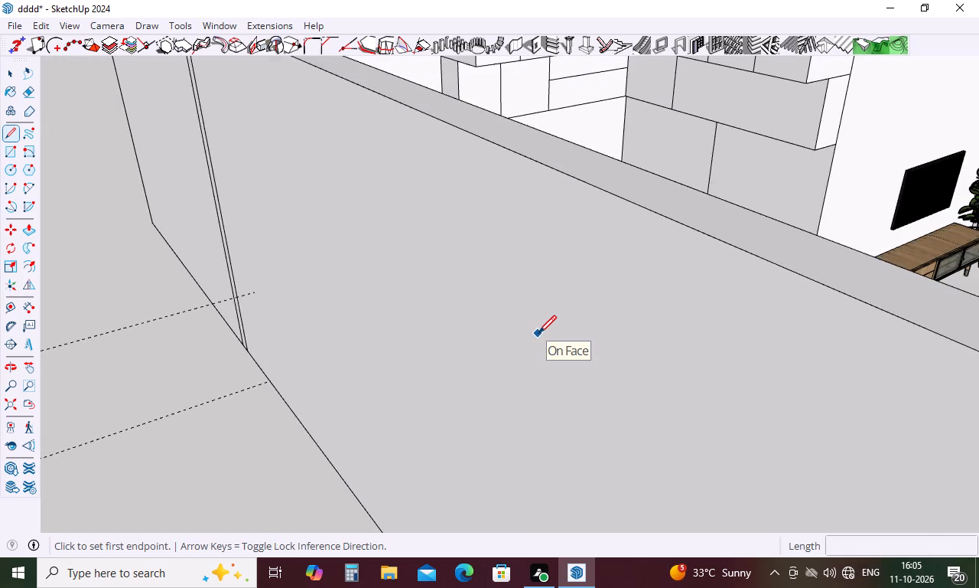
middle_drag(697, 241, 691, 305)
scroll(698, 292, down, 4)
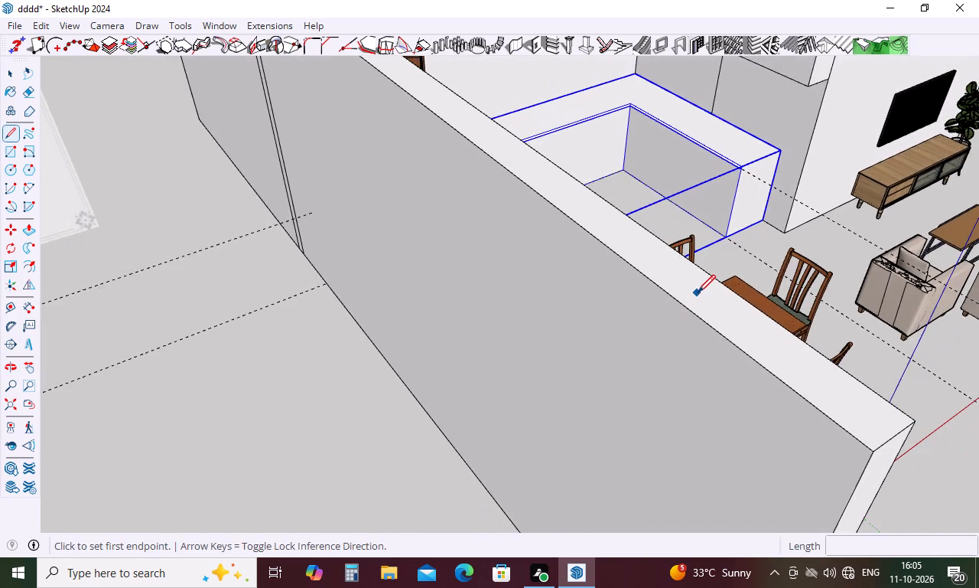
scroll(698, 292, down, 20)
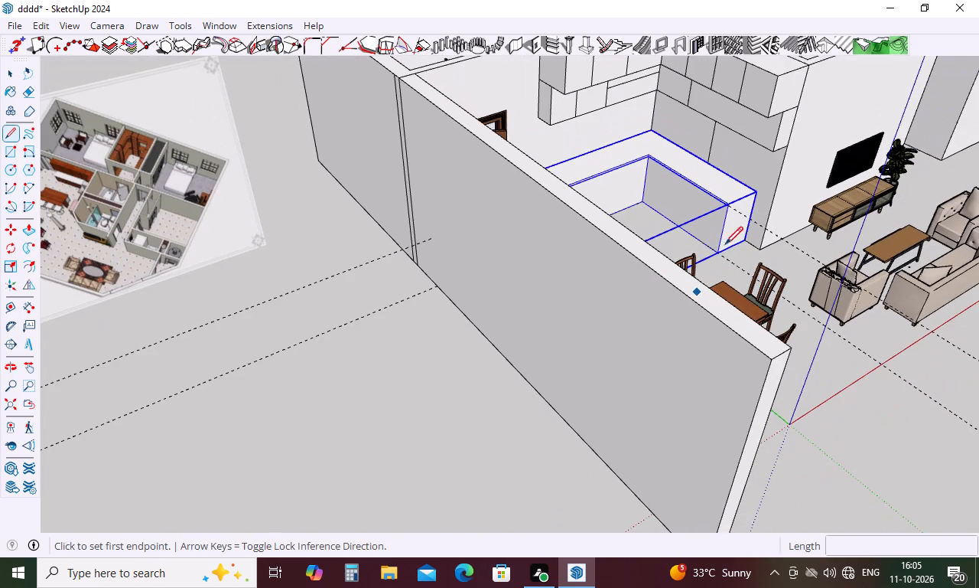
scroll(745, 54, up, 18)
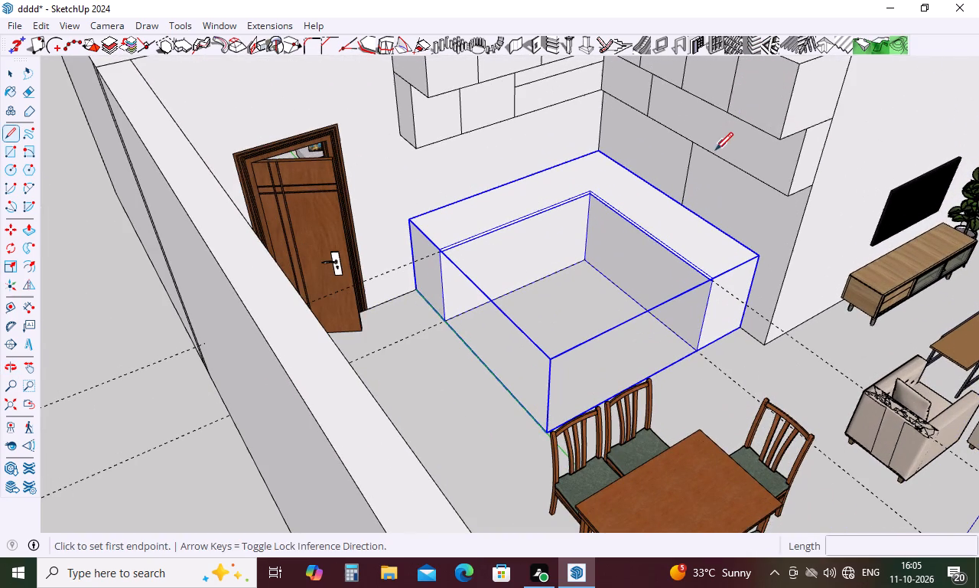
click(715, 150)
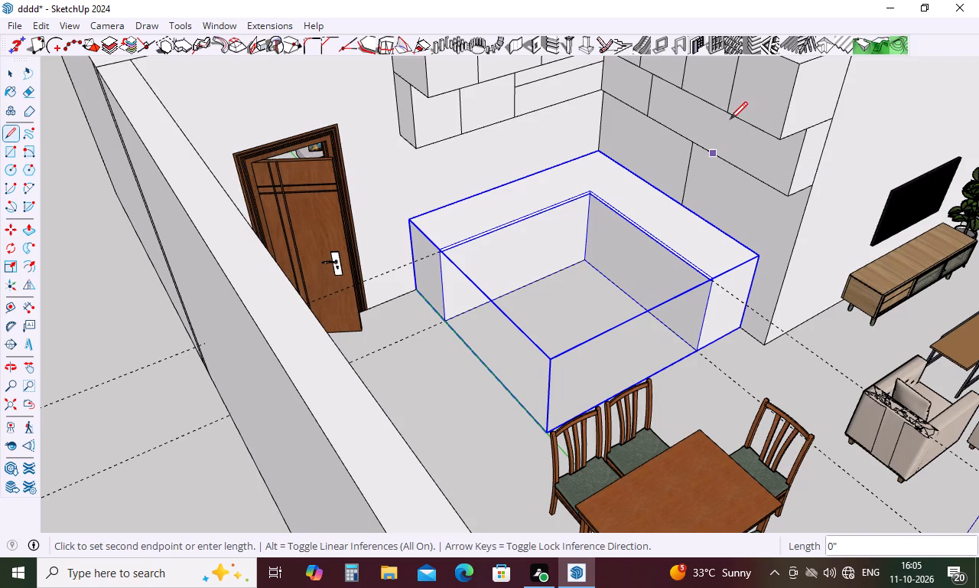
middle_drag(731, 114, 717, 137)
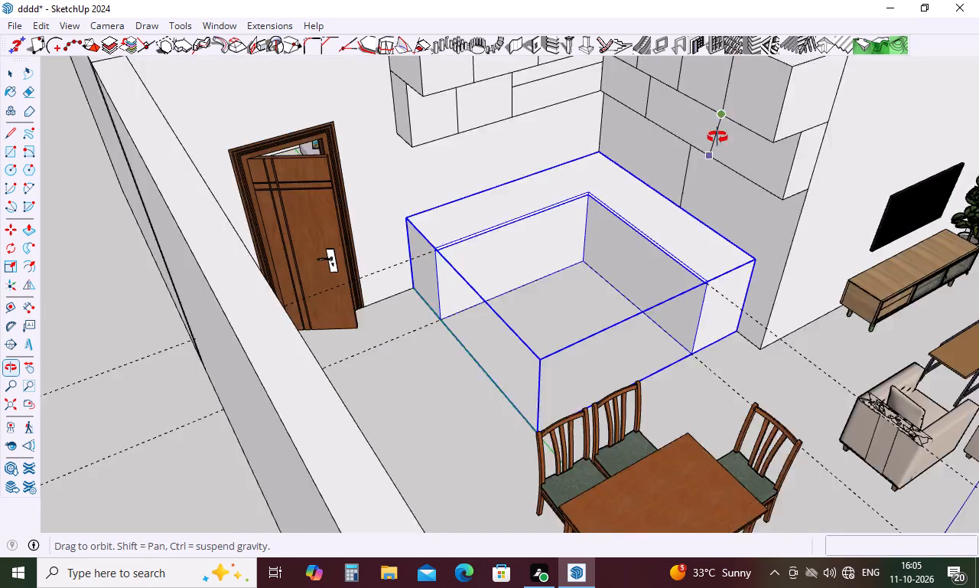
middle_drag(717, 137, 679, 263)
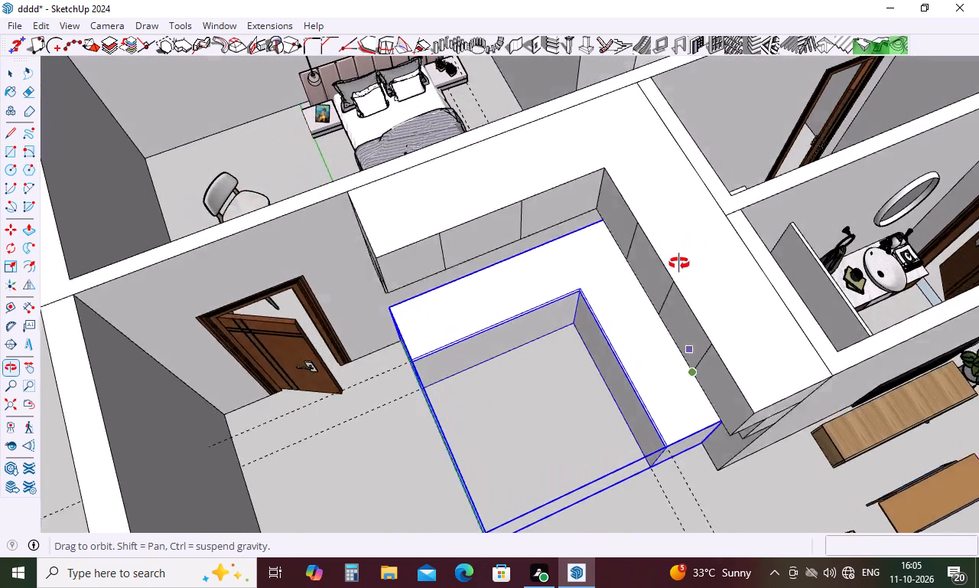
middle_drag(679, 263, 649, 314)
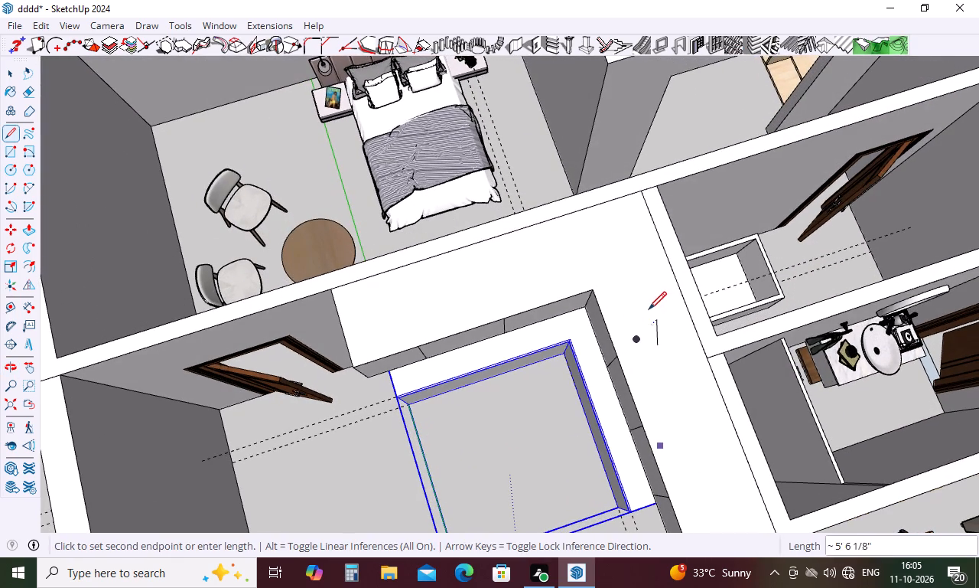
scroll(645, 306, down, 4)
middle_drag(600, 407, 600, 220)
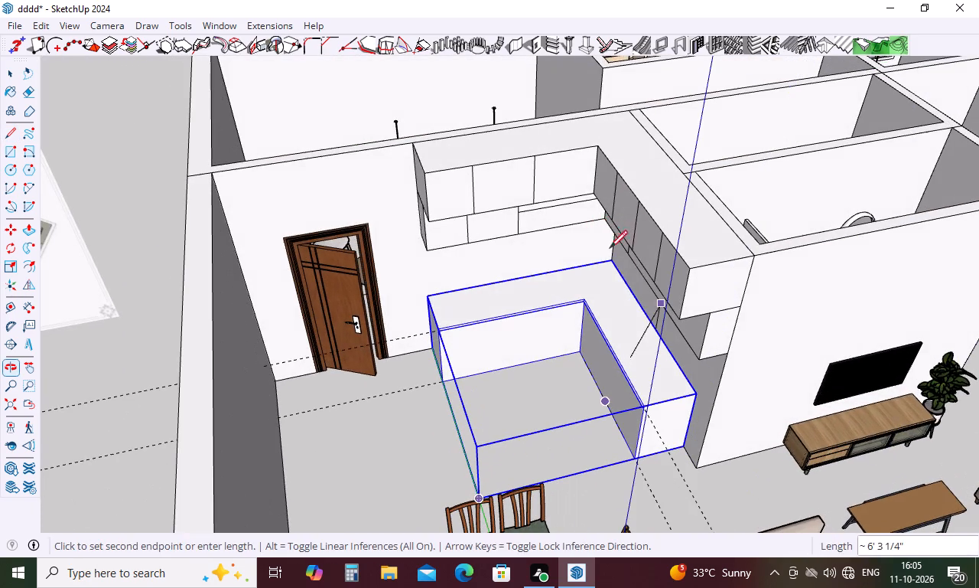
scroll(662, 322, up, 17)
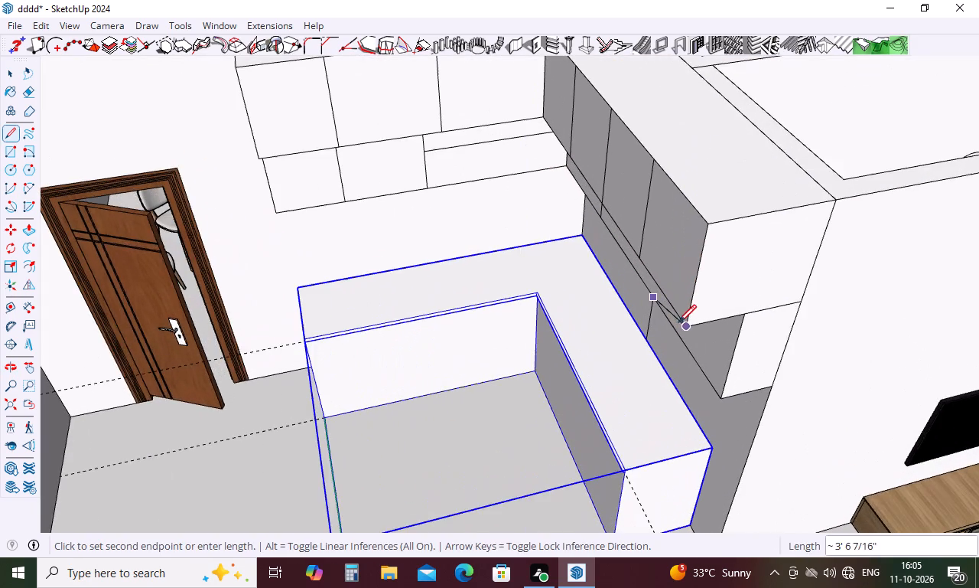
scroll(676, 329, up, 18)
scroll(674, 325, up, 5)
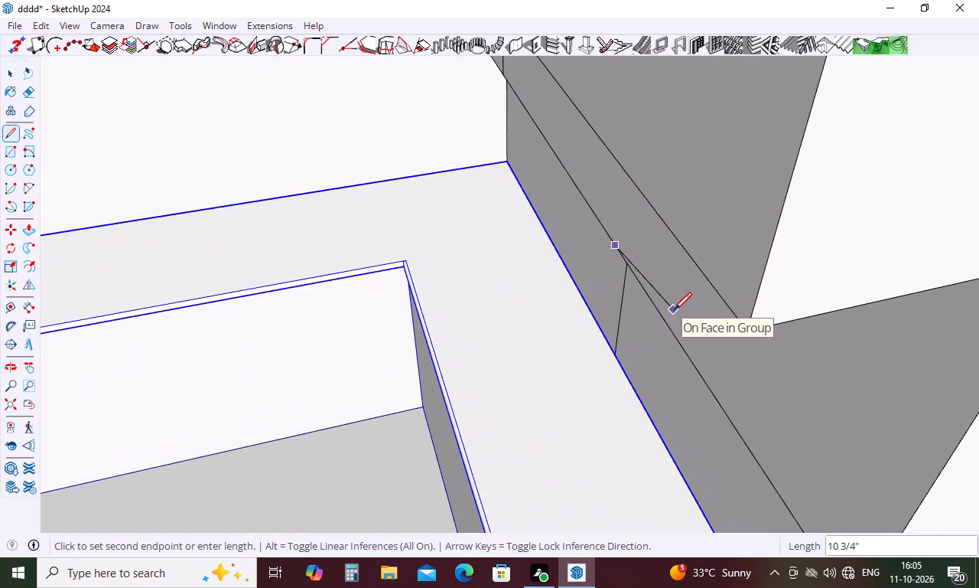
middle_drag(681, 309, 693, 270)
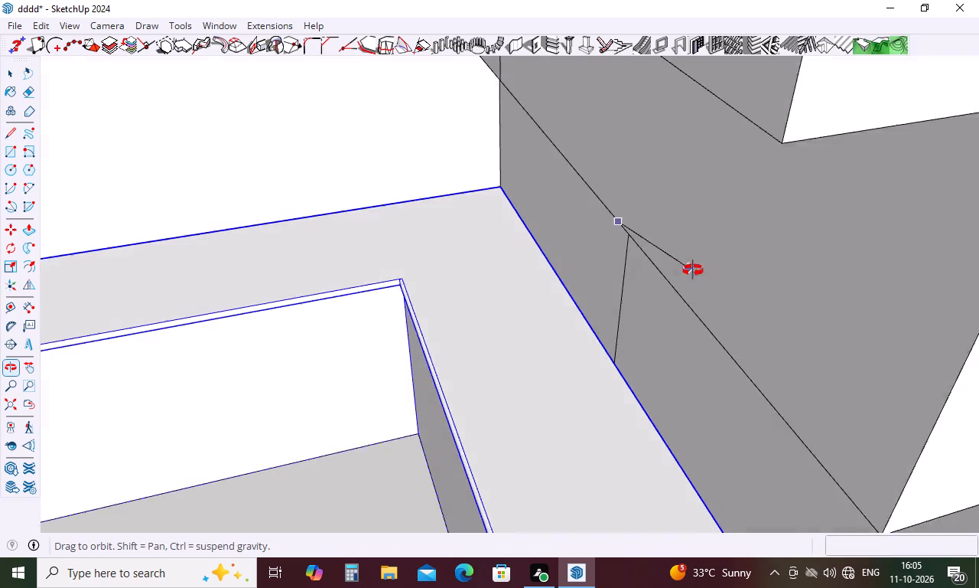
middle_drag(693, 270, 701, 249)
scroll(701, 249, down, 13)
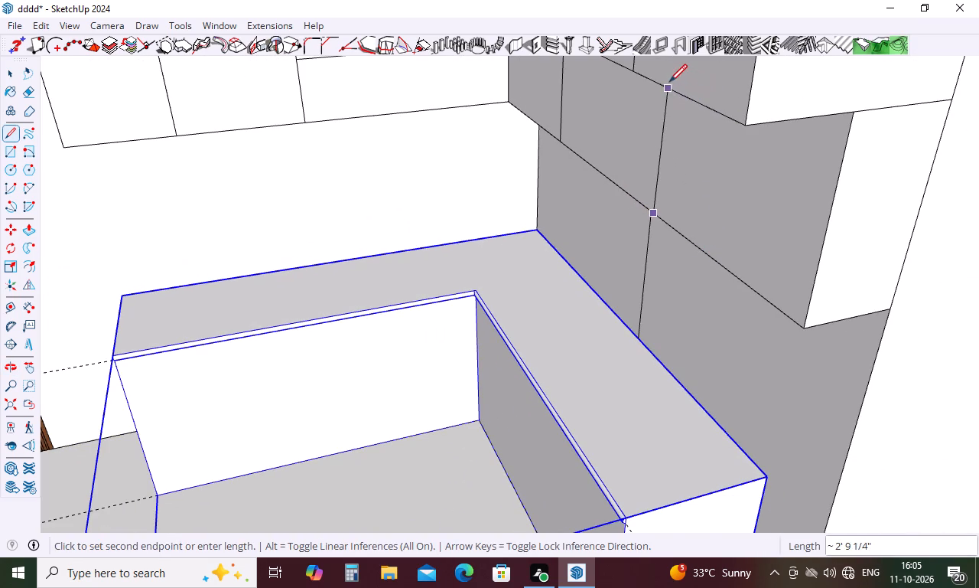
click(668, 81)
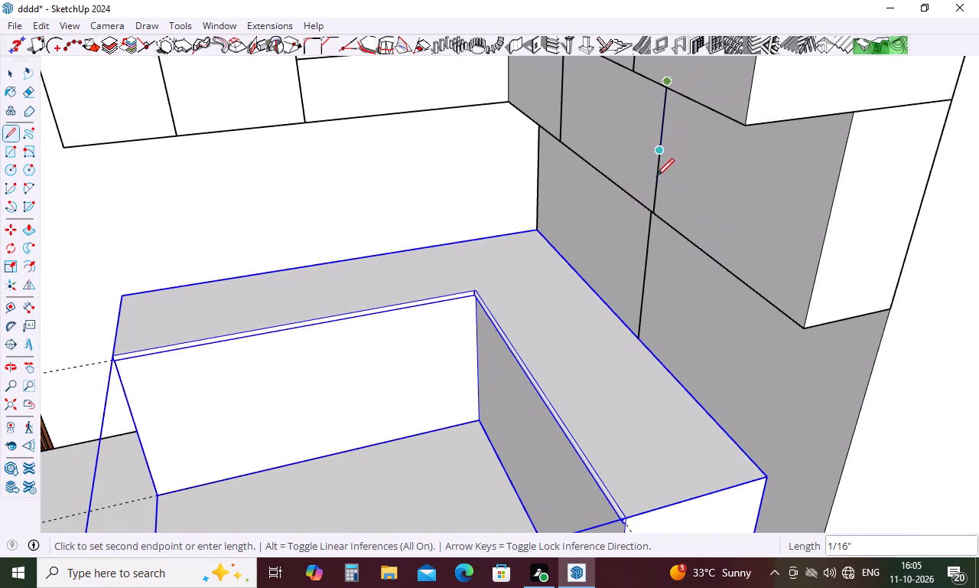
key(space)
Examine the panel lines on both wings of the kitchen wall cabinets from several angles.
scroll(665, 165, down, 11)
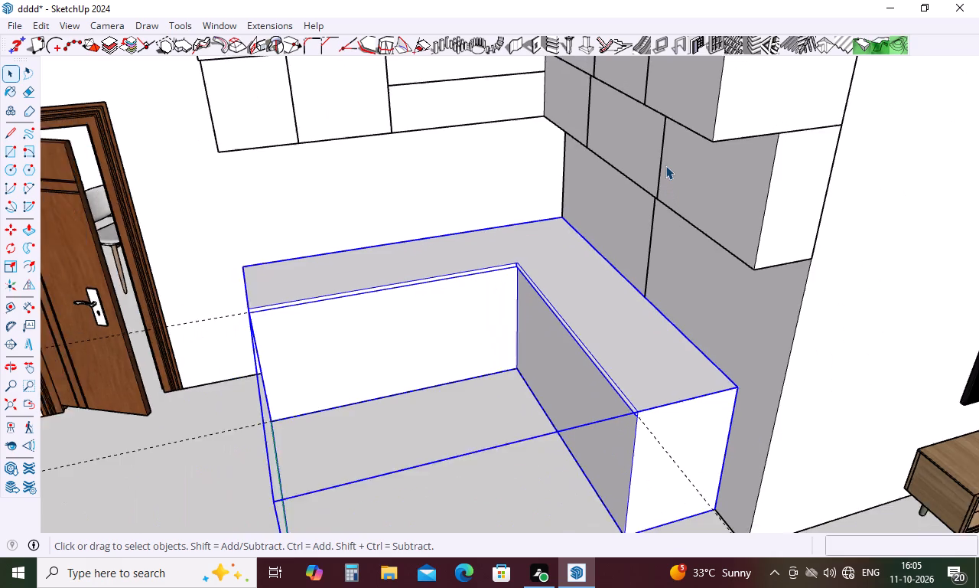
scroll(665, 165, down, 2)
middle_drag(667, 175, 669, 155)
middle_drag(680, 105, 680, 92)
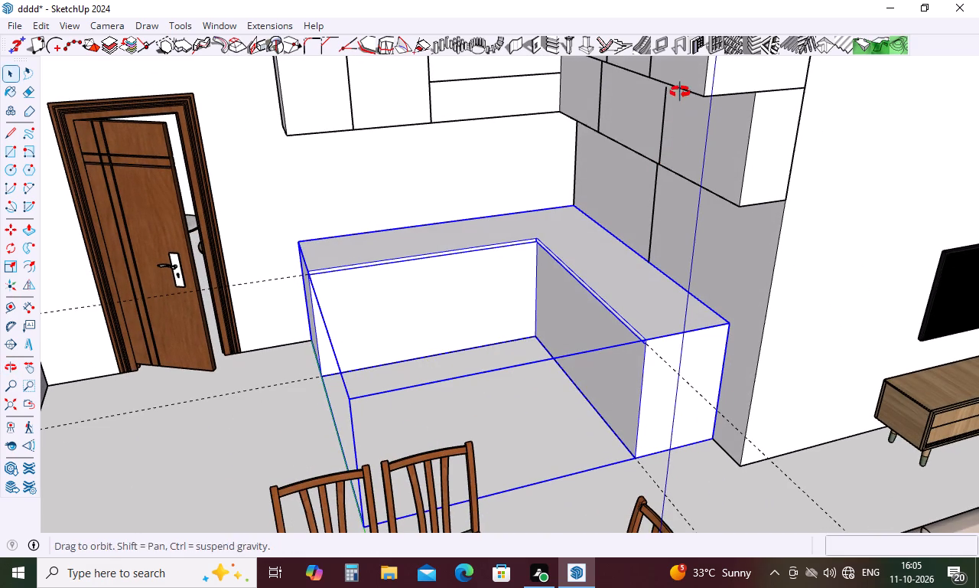
middle_drag(680, 92, 680, 91)
scroll(654, 156, down, 9)
scroll(655, 111, up, 11)
scroll(660, 107, up, 11)
middle_drag(665, 119, 669, 122)
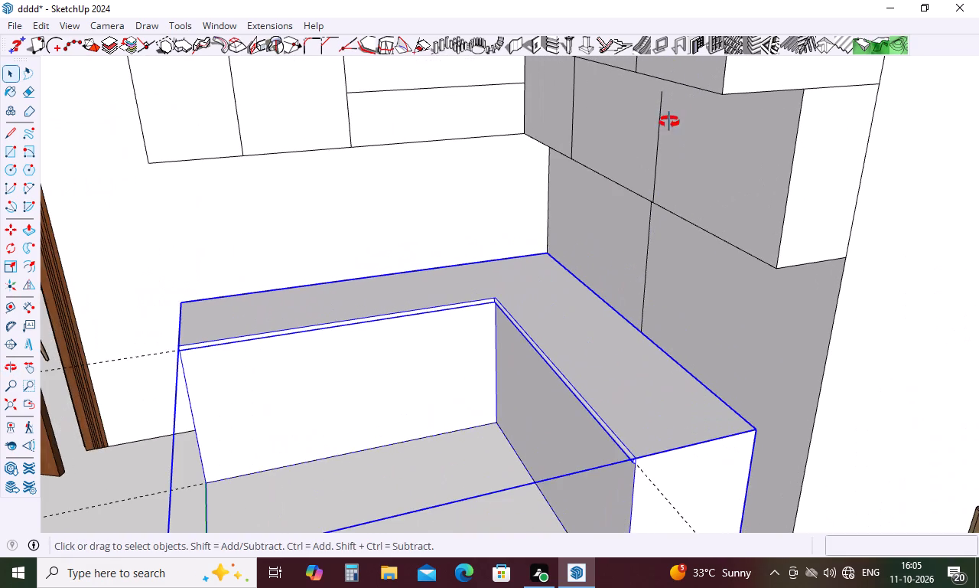
middle_drag(669, 122, 781, 147)
scroll(772, 154, down, 4)
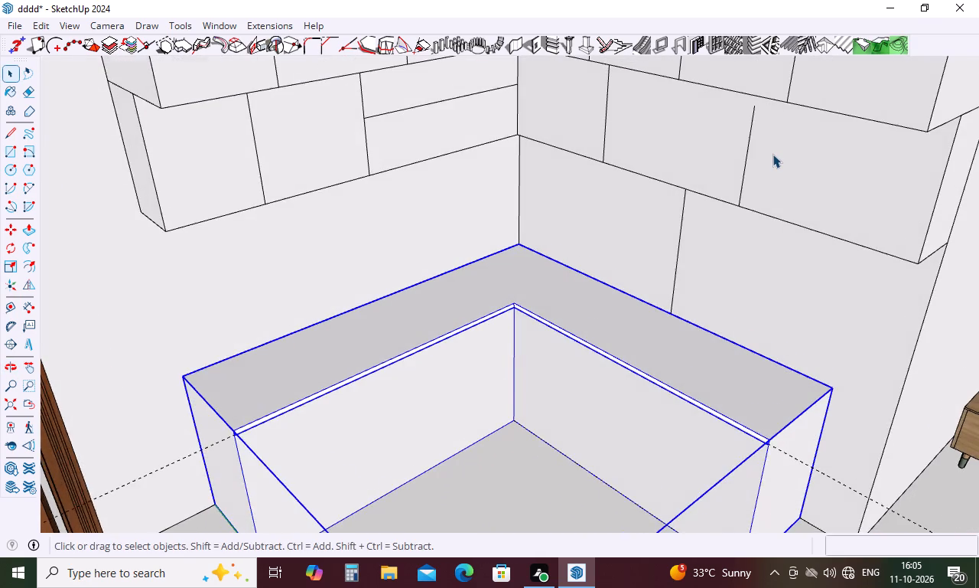
middle_drag(776, 151, 788, 146)
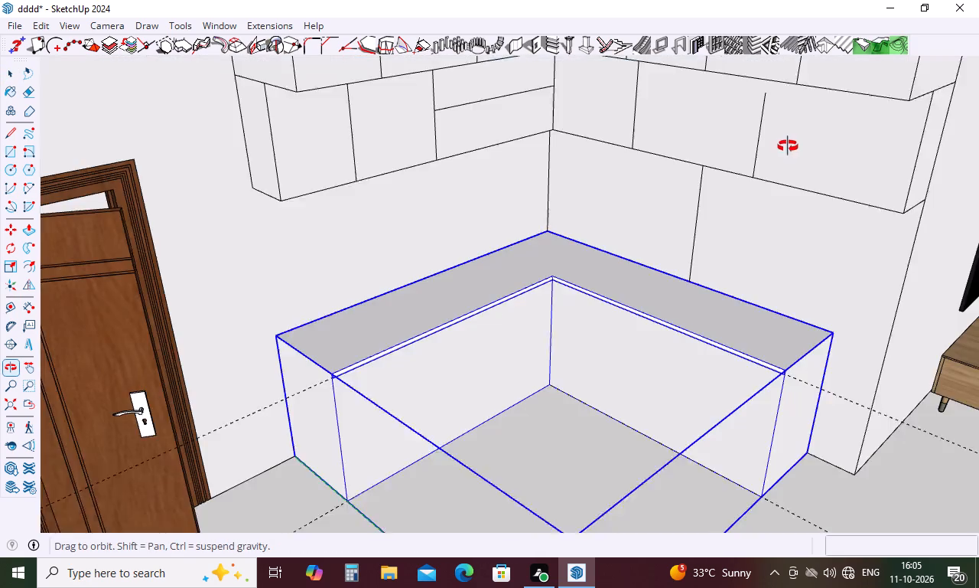
middle_drag(788, 146, 787, 150)
scroll(791, 139, down, 1)
scroll(797, 124, up, 10)
middle_drag(797, 124, 801, 112)
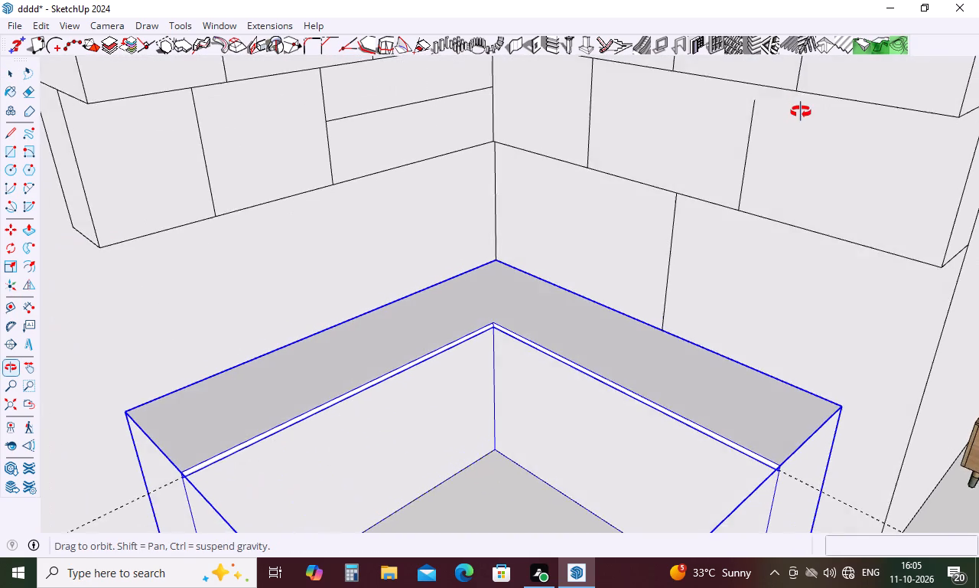
middle_drag(801, 112, 807, 86)
scroll(776, 139, down, 3)
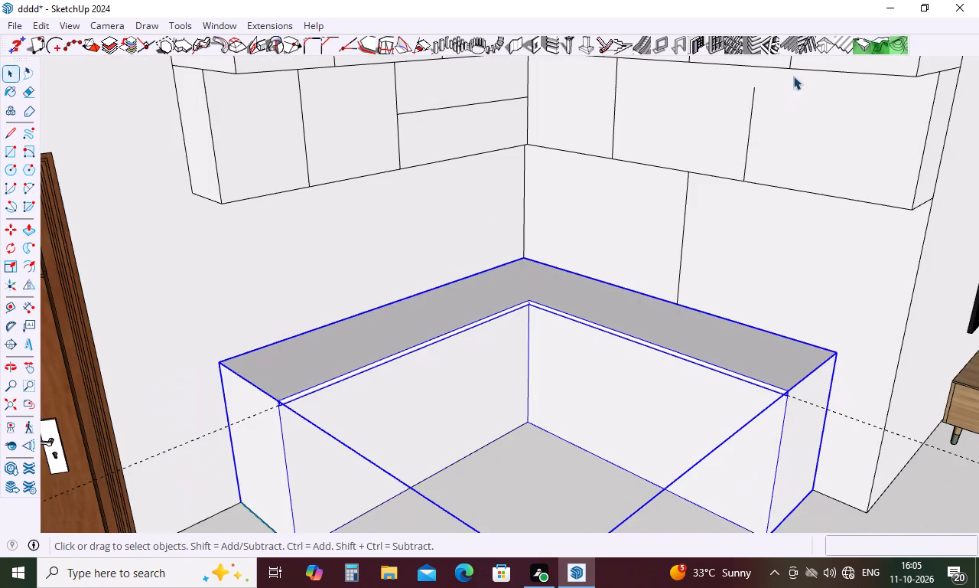
scroll(812, 57, up, 17)
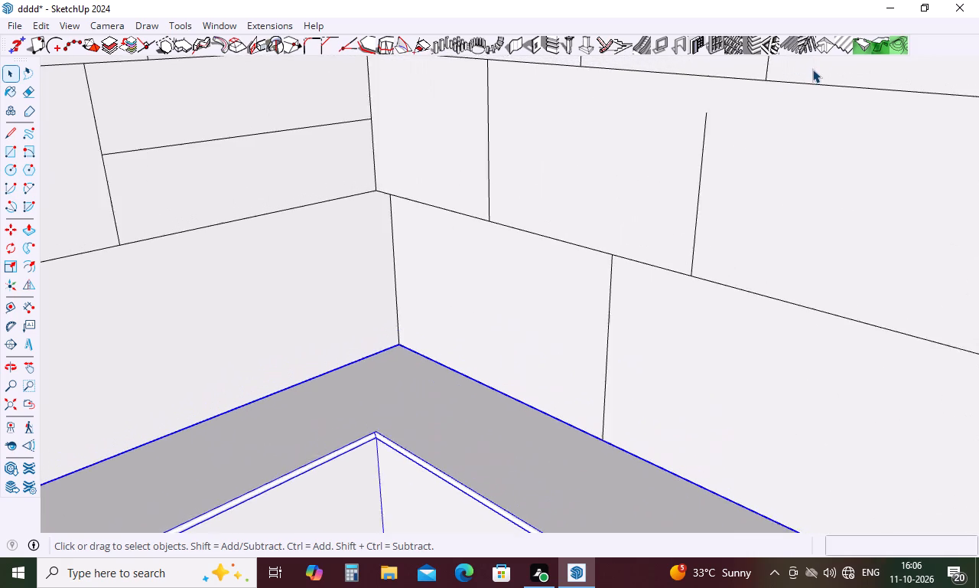
scroll(812, 67, up, 1)
middle_drag(812, 63, 818, 45)
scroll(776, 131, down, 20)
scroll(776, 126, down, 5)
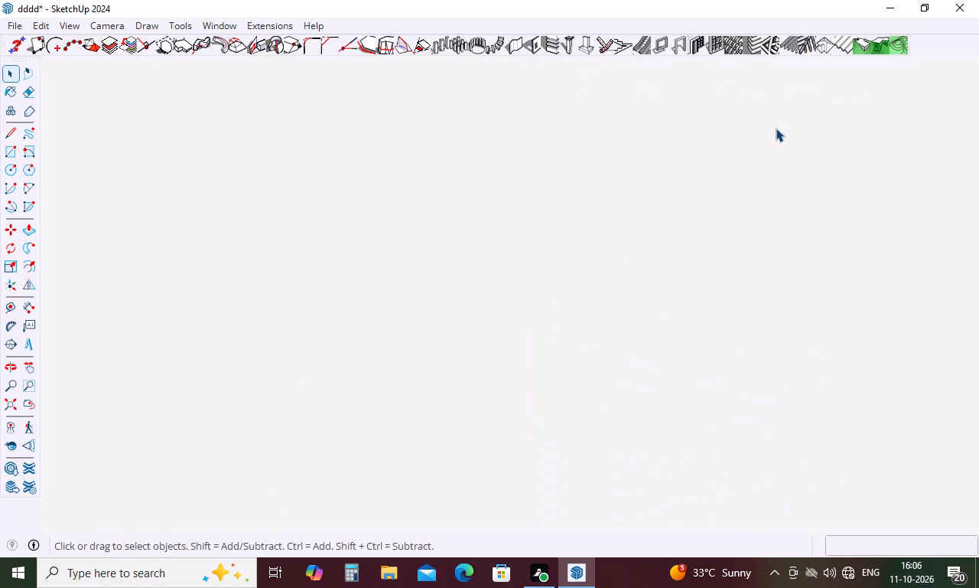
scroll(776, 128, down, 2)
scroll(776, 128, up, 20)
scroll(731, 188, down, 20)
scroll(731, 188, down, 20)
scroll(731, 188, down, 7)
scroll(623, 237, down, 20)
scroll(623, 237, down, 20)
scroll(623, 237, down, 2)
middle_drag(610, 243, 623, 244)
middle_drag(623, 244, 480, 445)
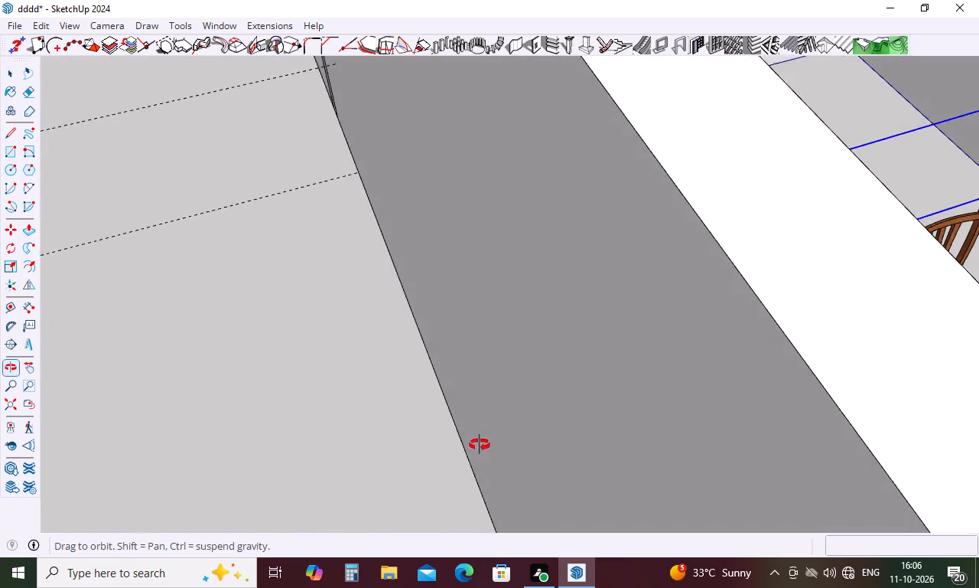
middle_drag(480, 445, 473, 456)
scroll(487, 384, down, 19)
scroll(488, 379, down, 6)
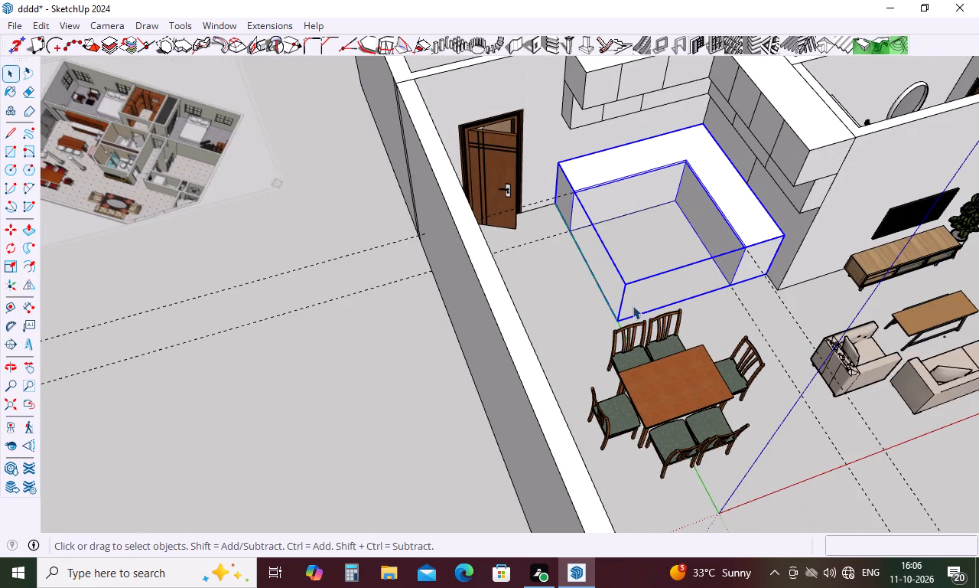
Draw two full-height dividing lines, the first about 3' long, on the base cabinet's door-side wing front, making three panels.
middle_drag(687, 246, 683, 229)
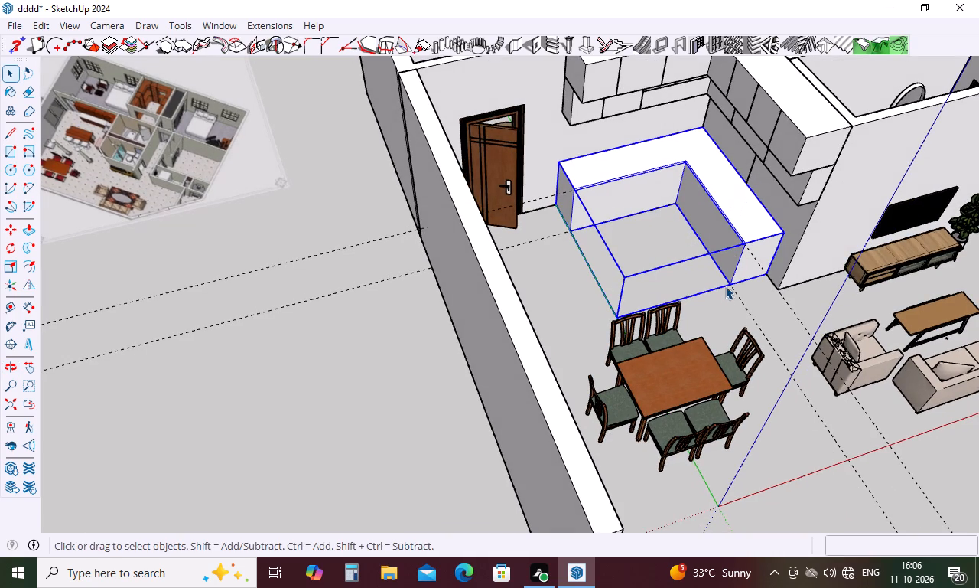
click(725, 290)
scroll(695, 196, up, 5)
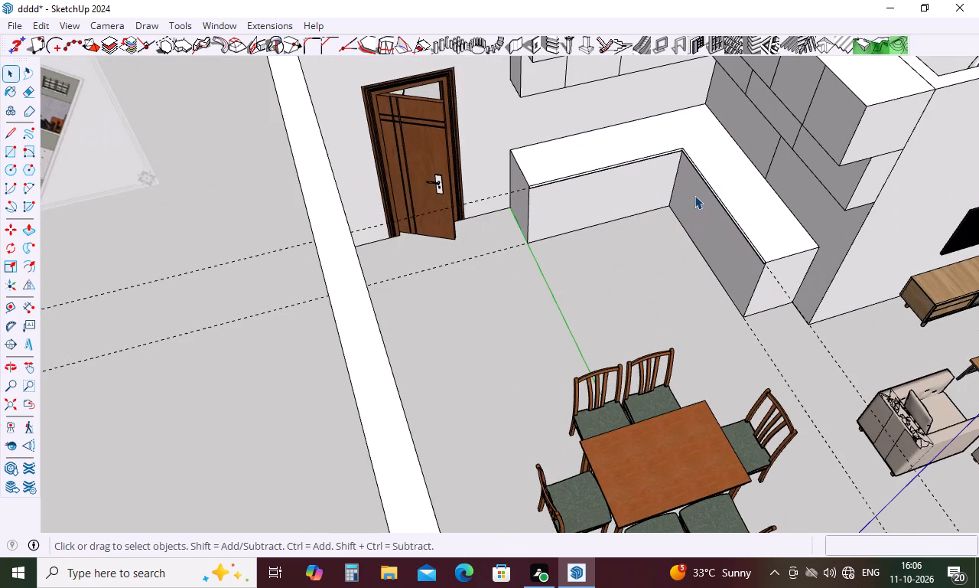
key(l)
click(581, 231)
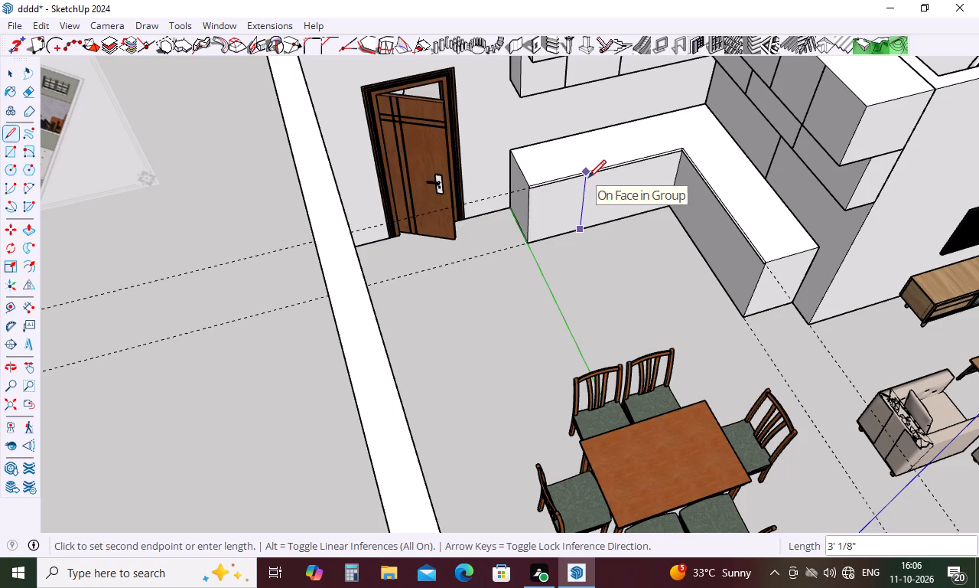
scroll(587, 175, up, 10)
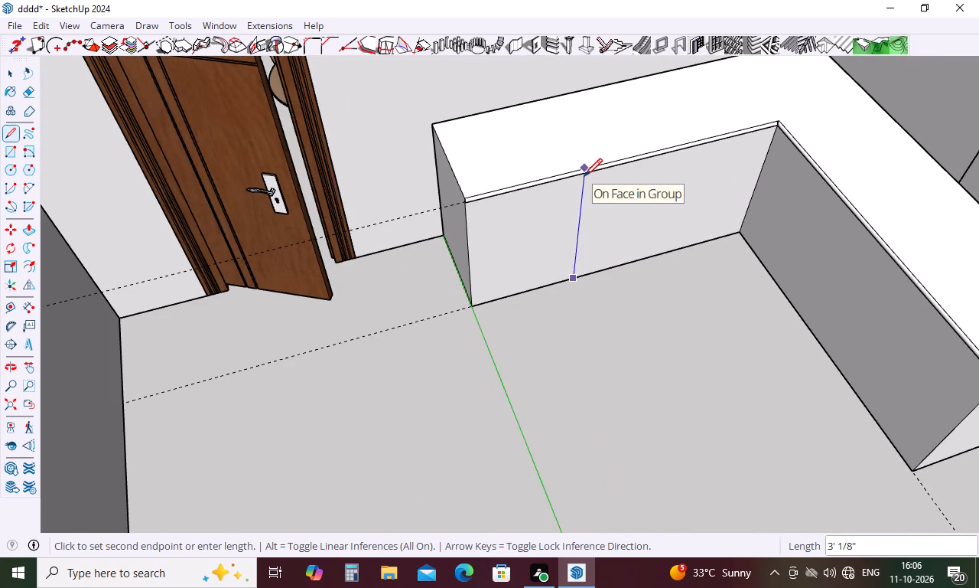
click(584, 176)
key(space)
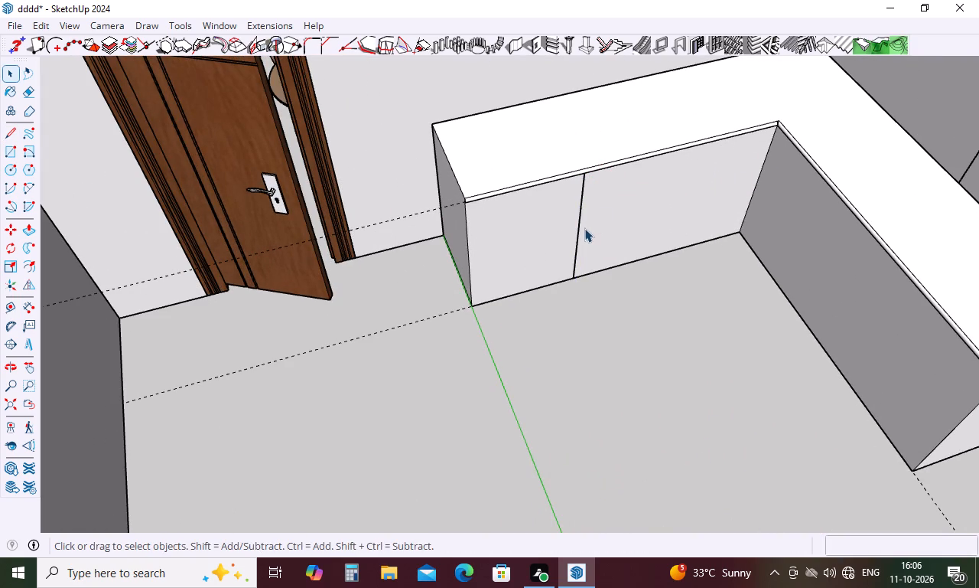
key(l)
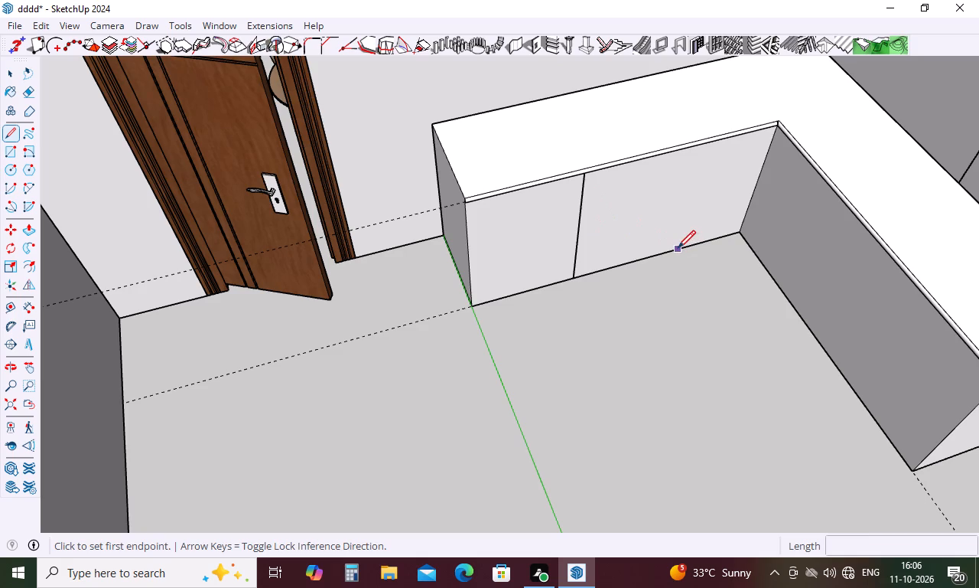
click(674, 248)
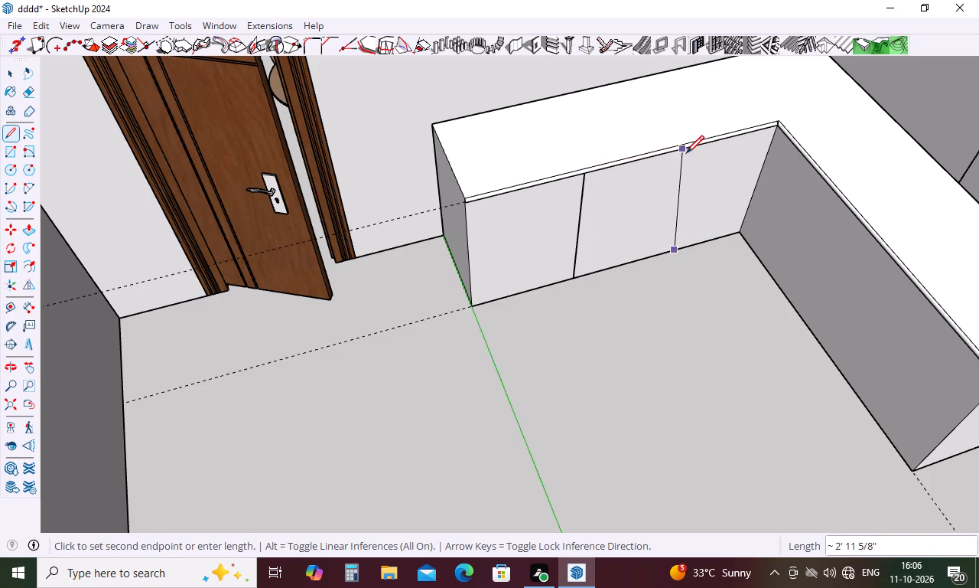
click(703, 145)
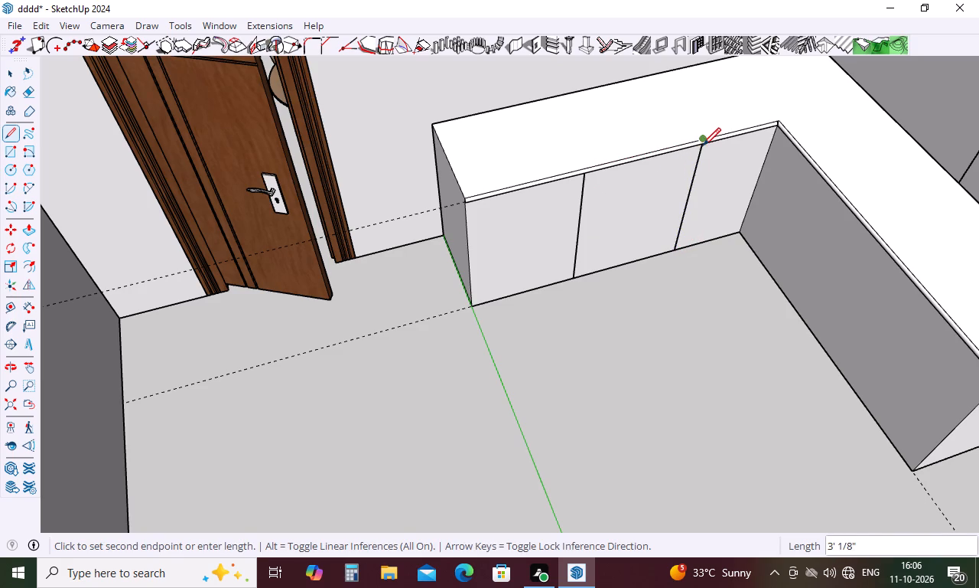
key(space)
Draw a full-height vertical line on the base cabinet's adjoining wing front, marking off the panel nearest the inner corner.
key(l)
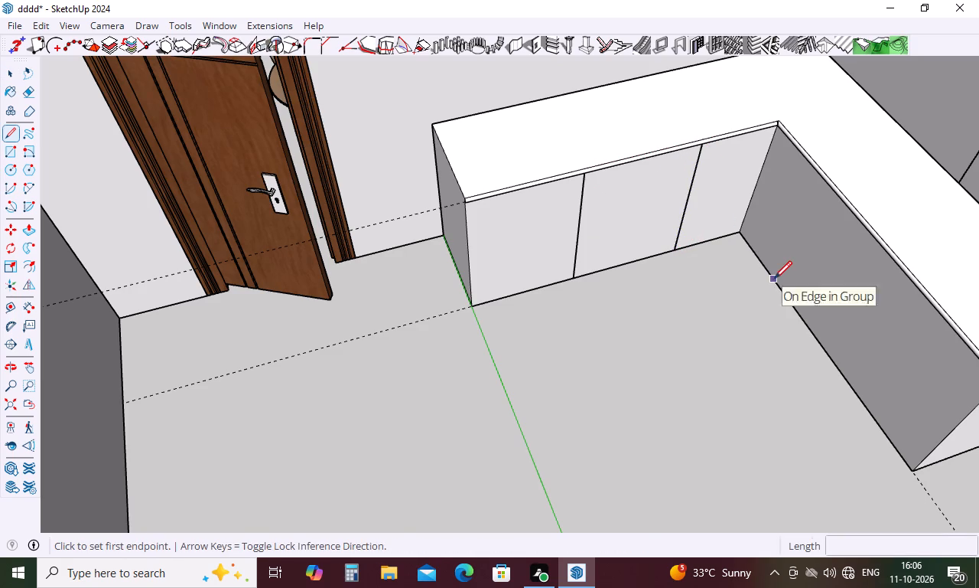
click(772, 270)
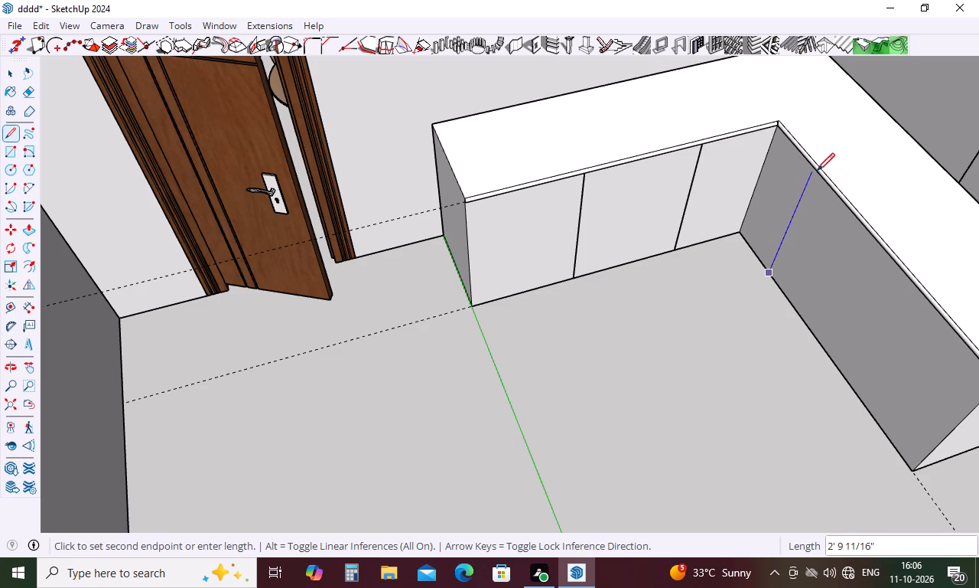
click(817, 171)
key(space)
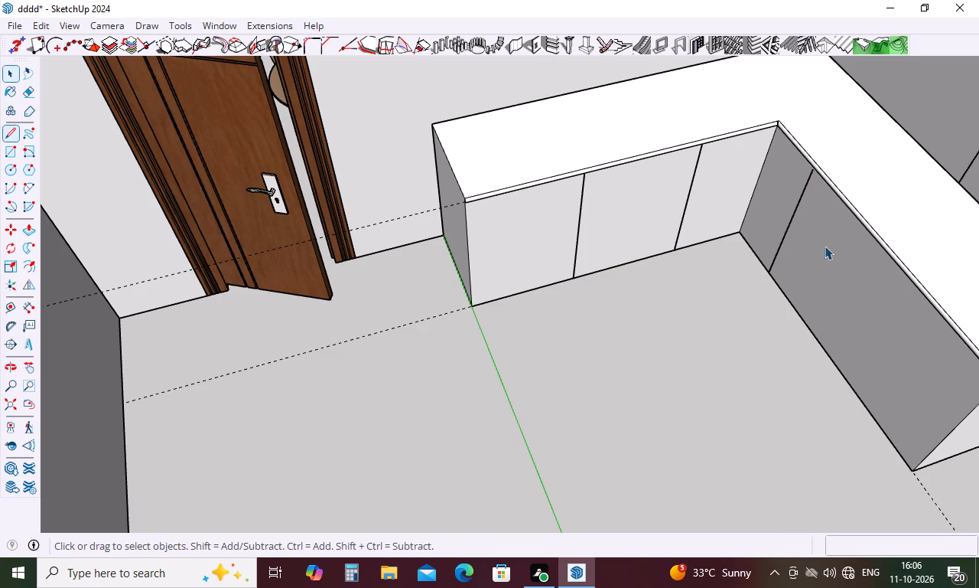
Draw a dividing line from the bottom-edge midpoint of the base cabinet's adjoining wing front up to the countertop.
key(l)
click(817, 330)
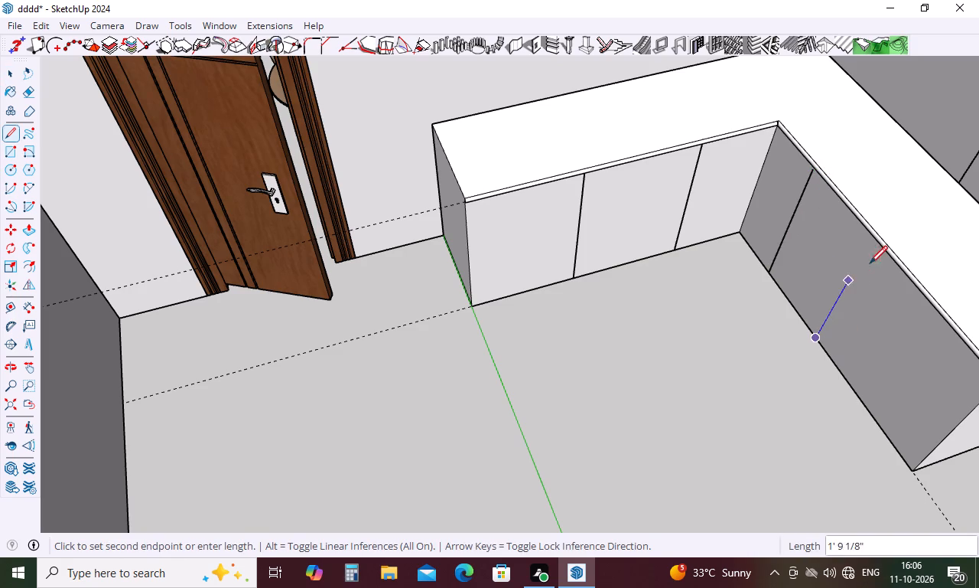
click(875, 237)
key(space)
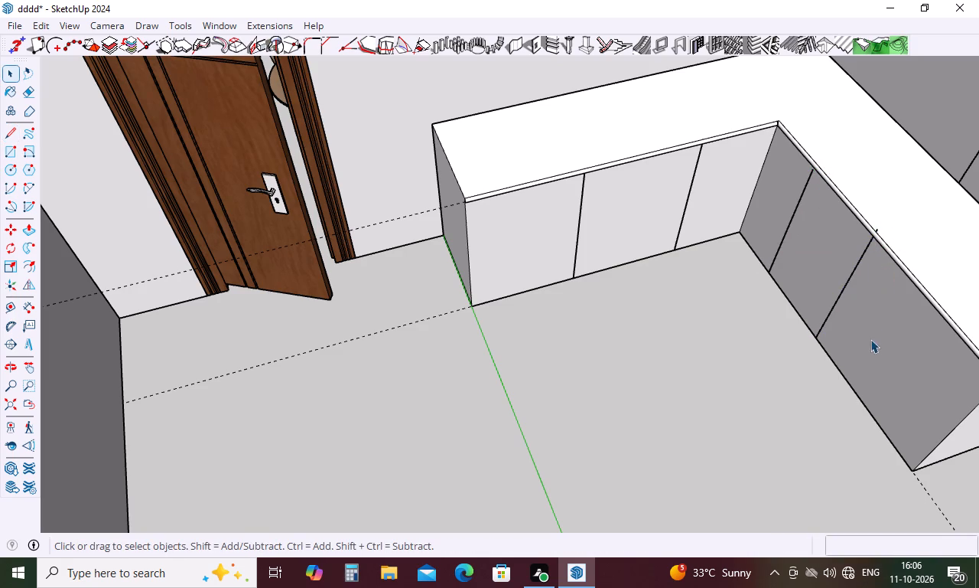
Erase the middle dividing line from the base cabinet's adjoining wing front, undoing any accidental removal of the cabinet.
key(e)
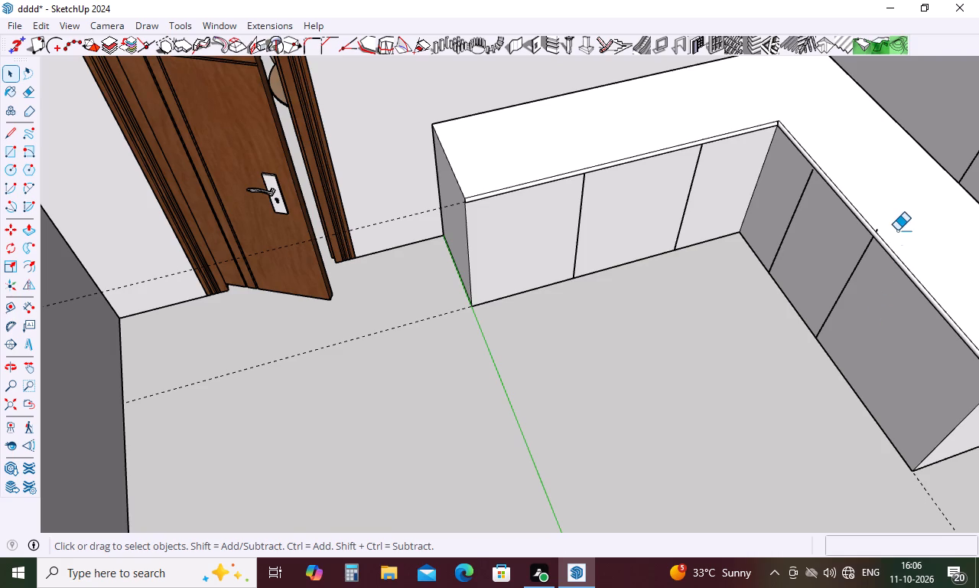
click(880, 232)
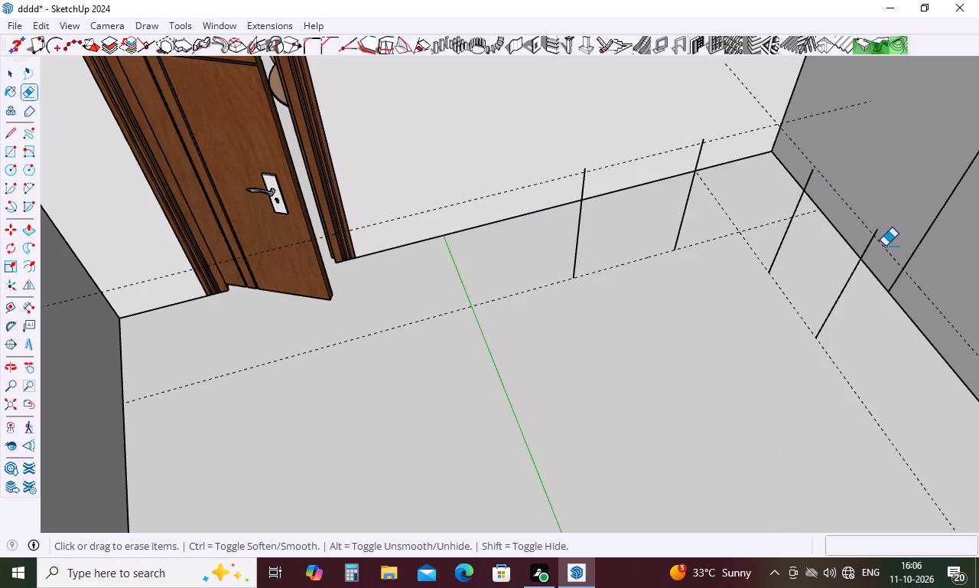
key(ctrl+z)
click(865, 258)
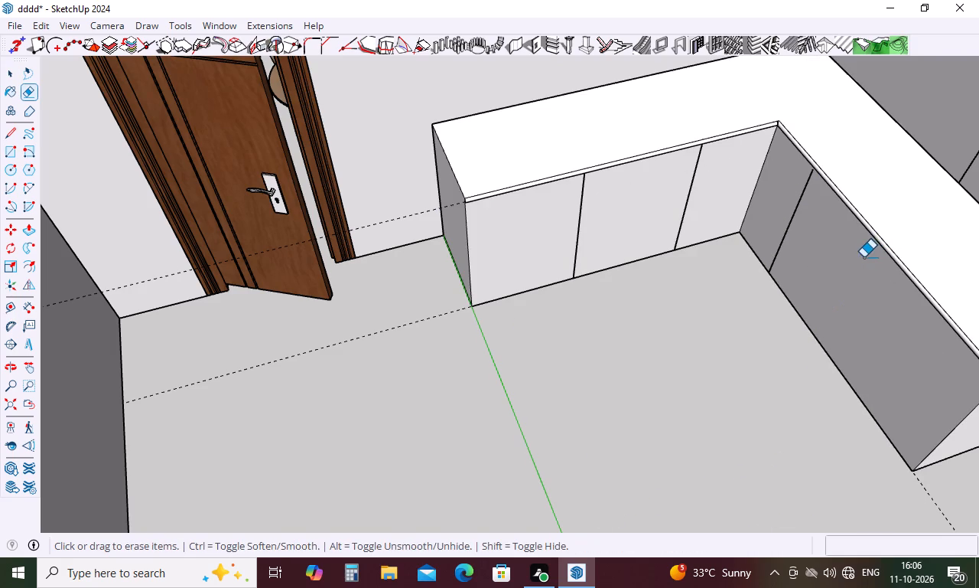
Draw the middle dividing line on the adjoining wing front from its bottom-edge midpoint up to the countertop's underside.
key(l)
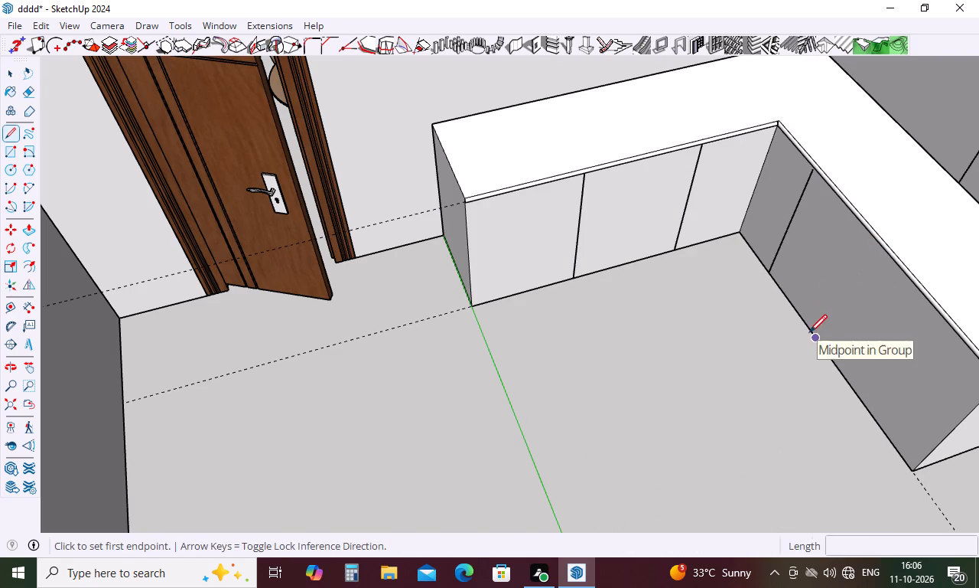
click(817, 337)
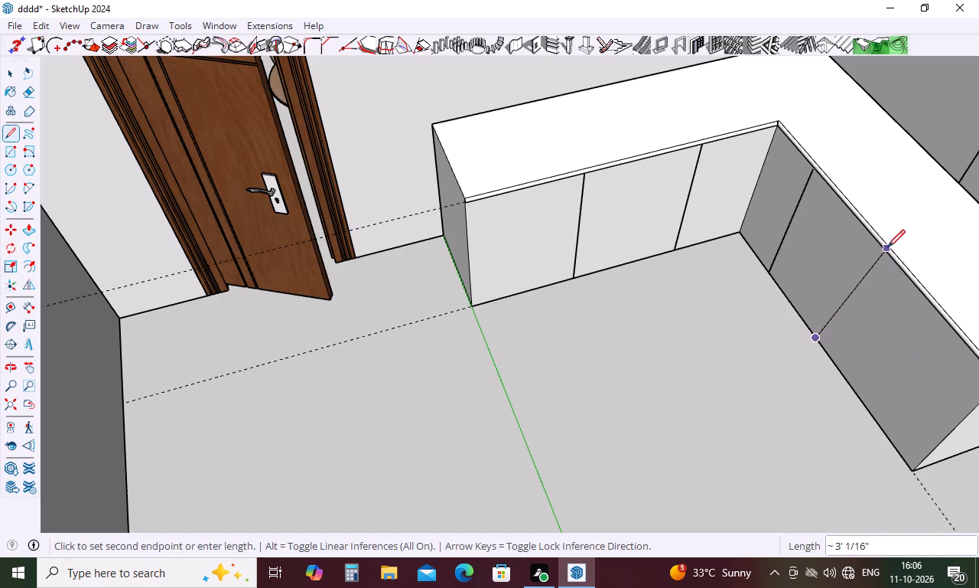
click(881, 241)
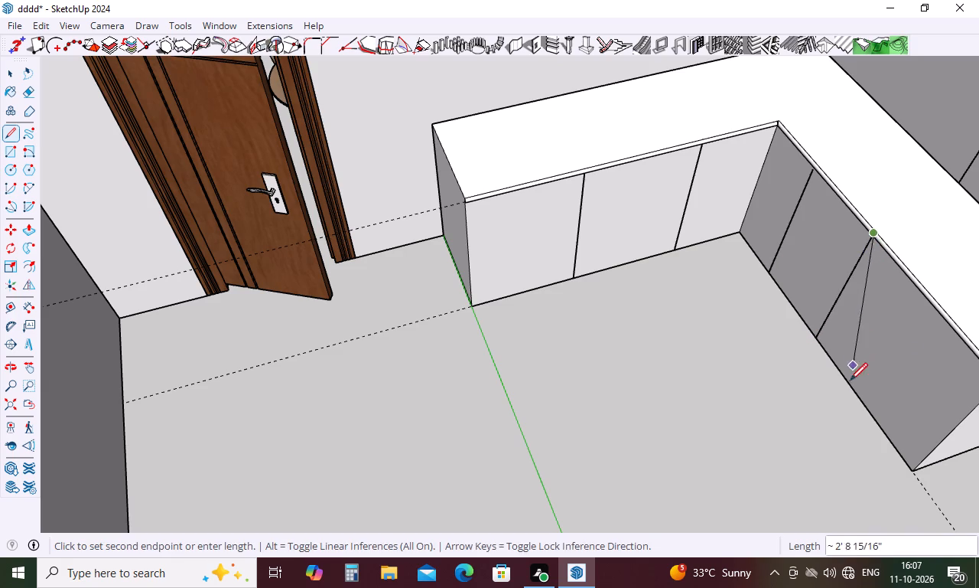
key(space)
Draw the last dividing line, about 3' high, on the adjoining wing's outermost cabinet front from its bottom edge up to the countertop.
key(l)
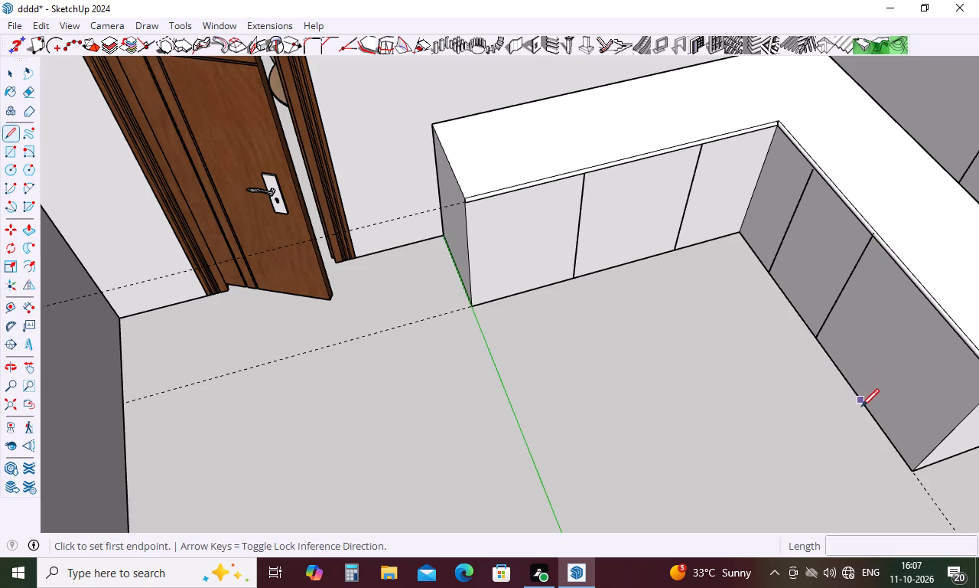
click(863, 407)
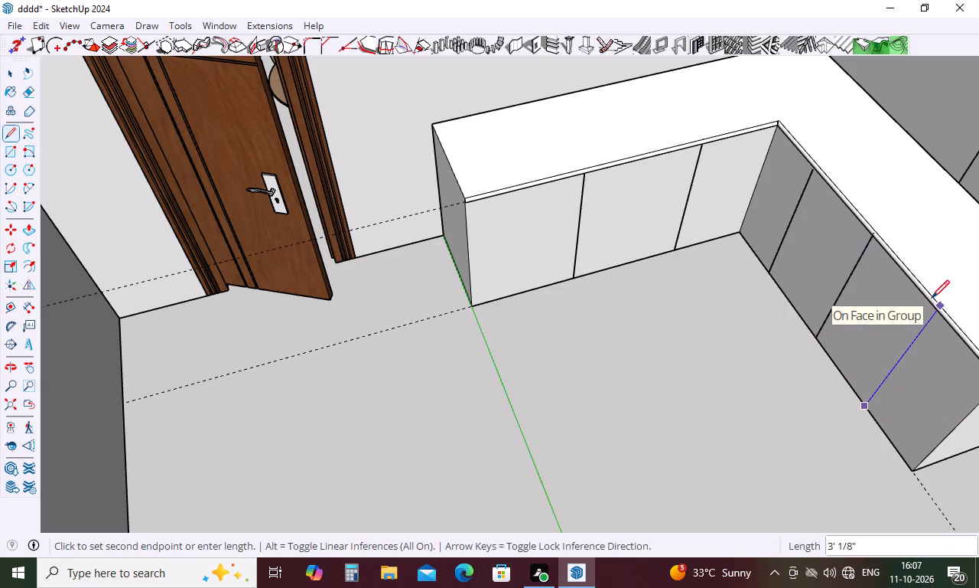
click(932, 298)
key(space)
Inside the bathroom wall group, paint the partition panel's face, trying Translucent Glass Blue before settling on Translucent Glass Tinted.
scroll(712, 252, down, 9)
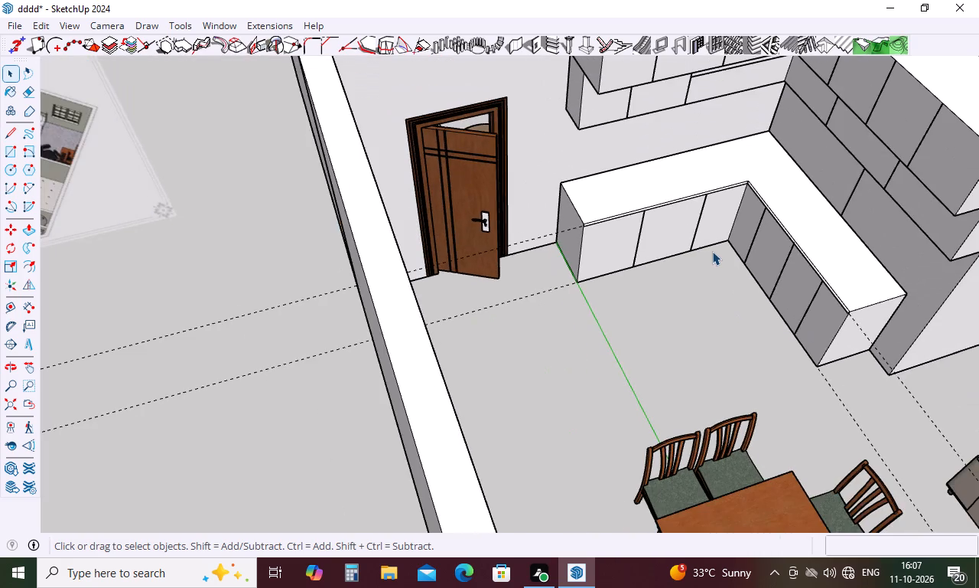
middle_drag(712, 251, 668, 280)
scroll(678, 244, down, 15)
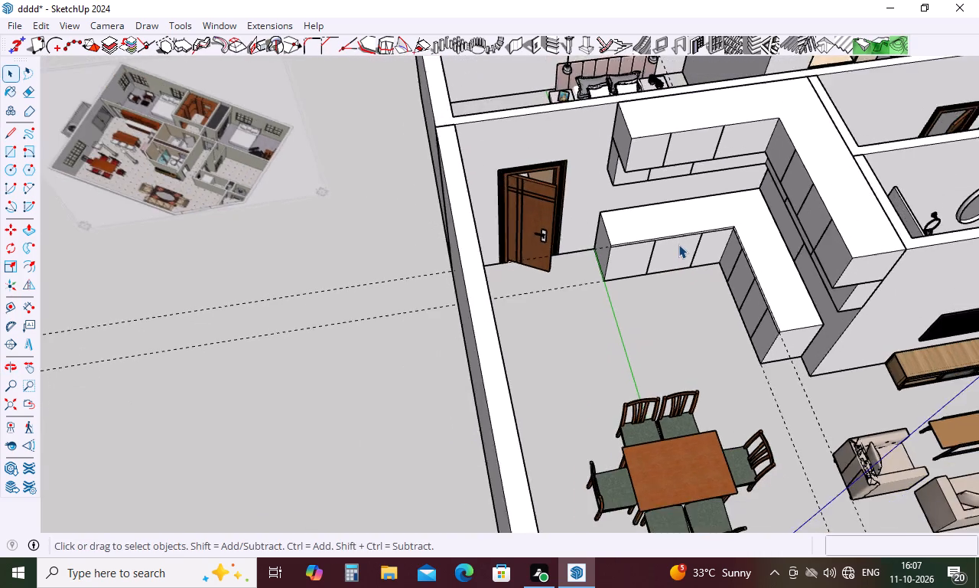
scroll(678, 244, down, 6)
middle_drag(717, 296, 639, 256)
scroll(639, 243, down, 10)
middle_drag(881, 284, 629, 326)
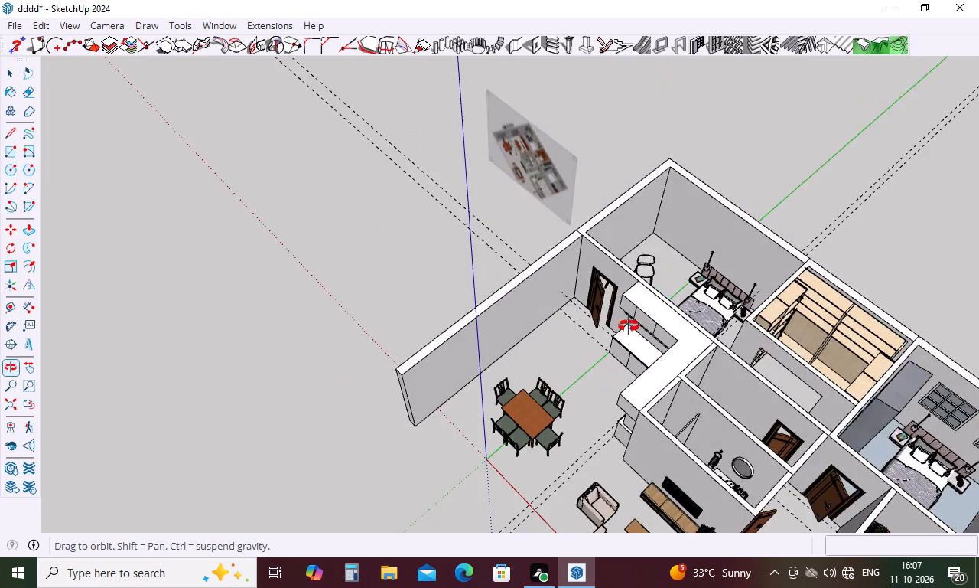
middle_drag(629, 326, 596, 286)
scroll(669, 384, up, 11)
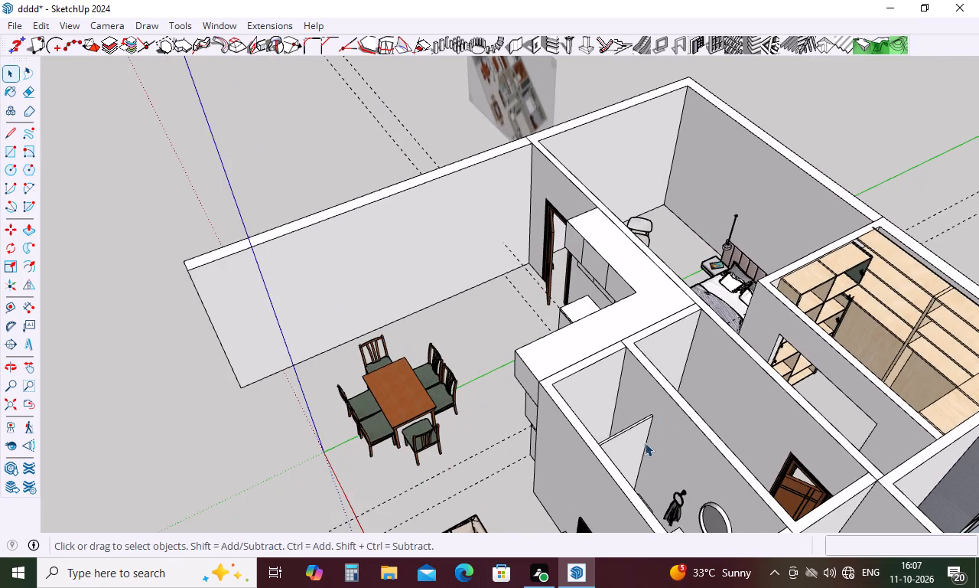
click(642, 444)
double_click(642, 444)
click(639, 446)
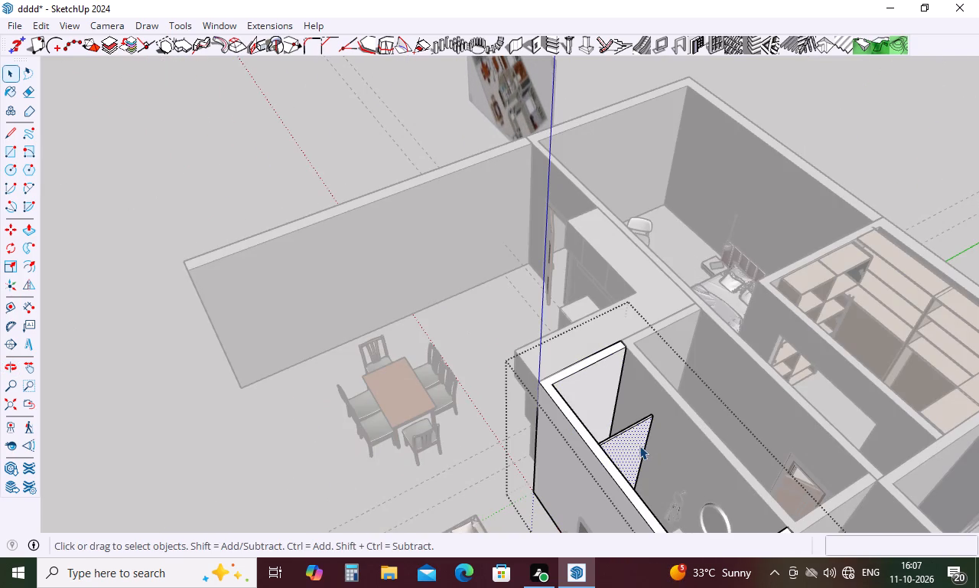
key(b)
click(525, 251)
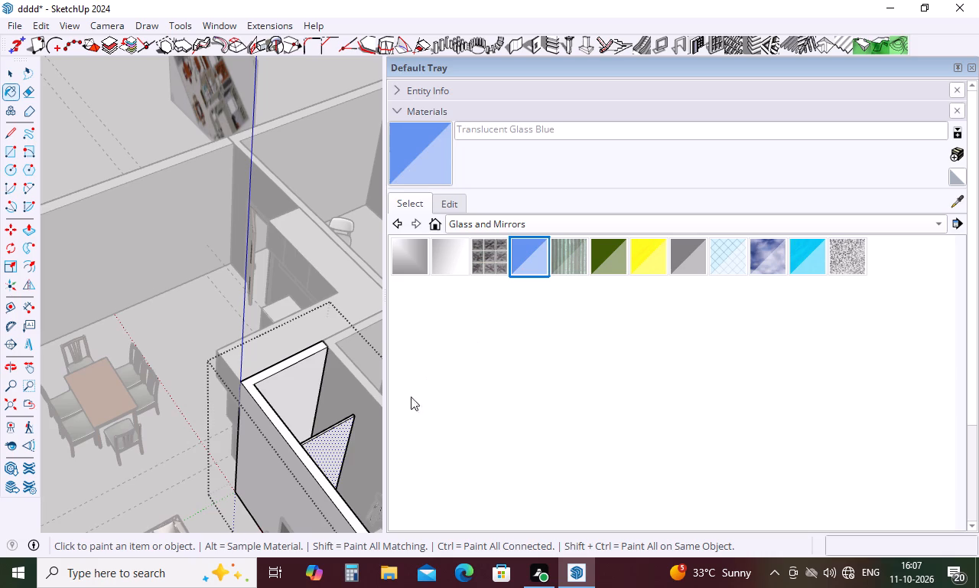
click(340, 437)
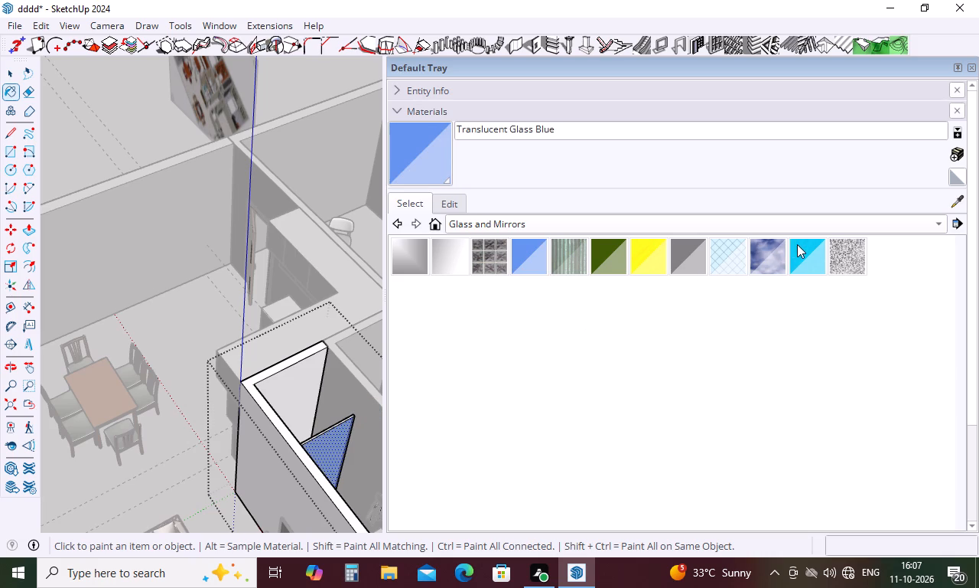
click(797, 244)
click(335, 442)
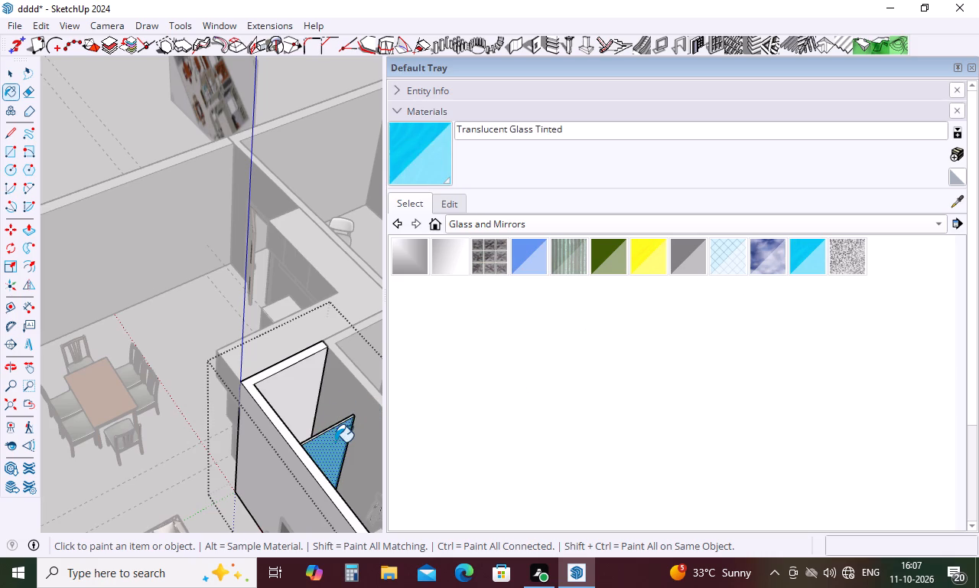
Paint the opposite face of the bathroom partition panel with Translucent Glass Tinted and leave the wall group.
middle_drag(340, 426, 317, 555)
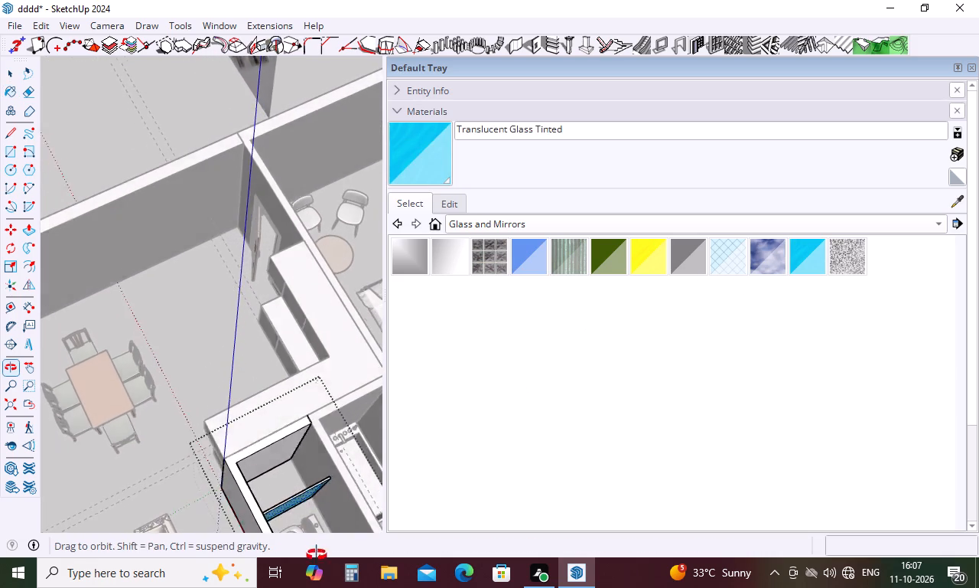
middle_drag(317, 555, 317, 554)
scroll(308, 494, up, 12)
middle_drag(304, 489, 304, 512)
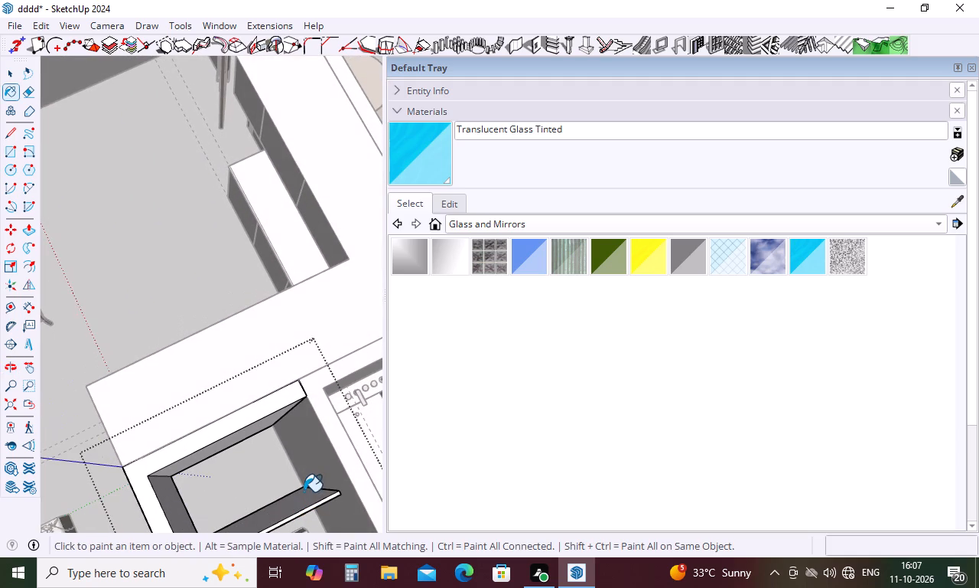
click(304, 495)
scroll(304, 454, down, 10)
scroll(325, 391, down, 3)
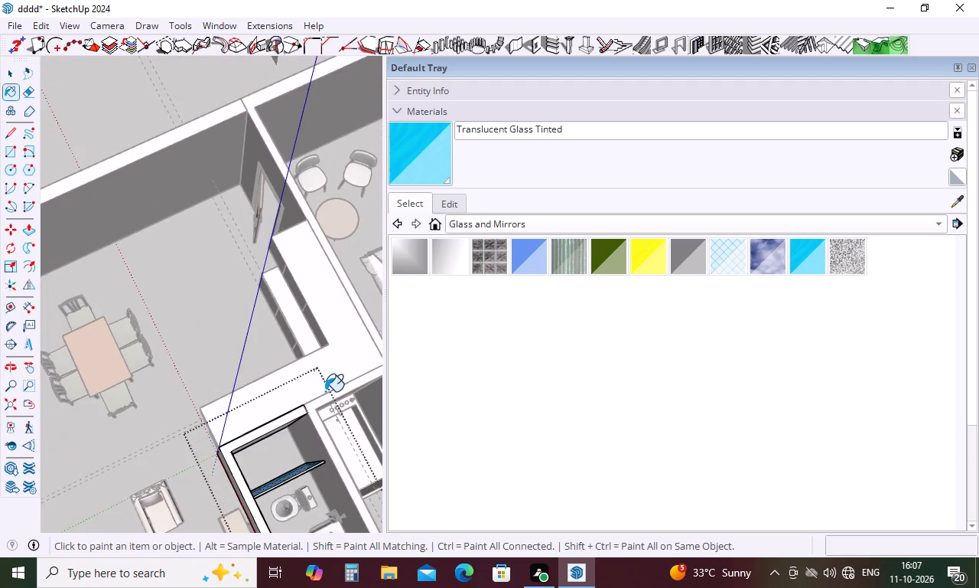
scroll(325, 391, down, 2)
key(space)
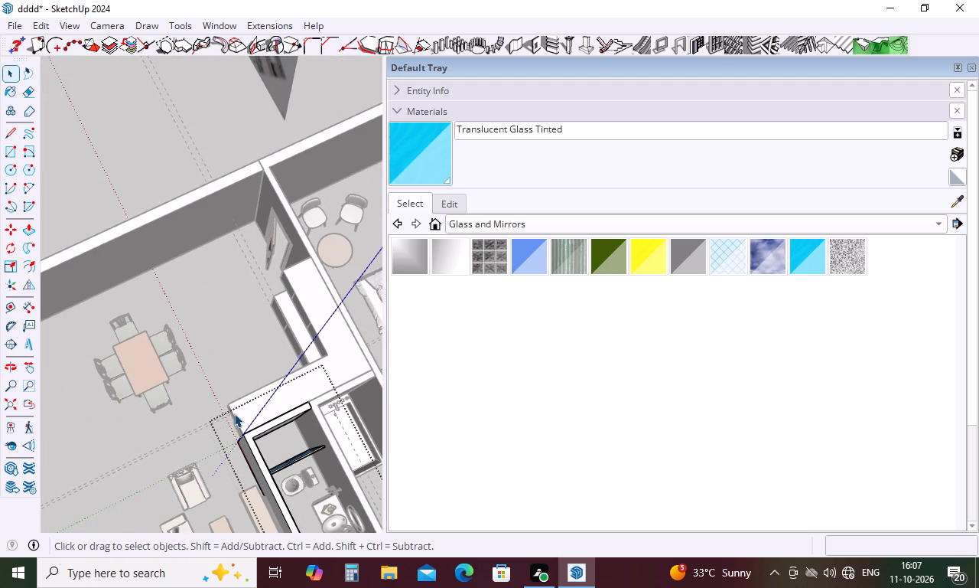
click(187, 403)
Look over the whole house from above to check which rooms still need doors or fittings.
middle_drag(297, 437, 332, 316)
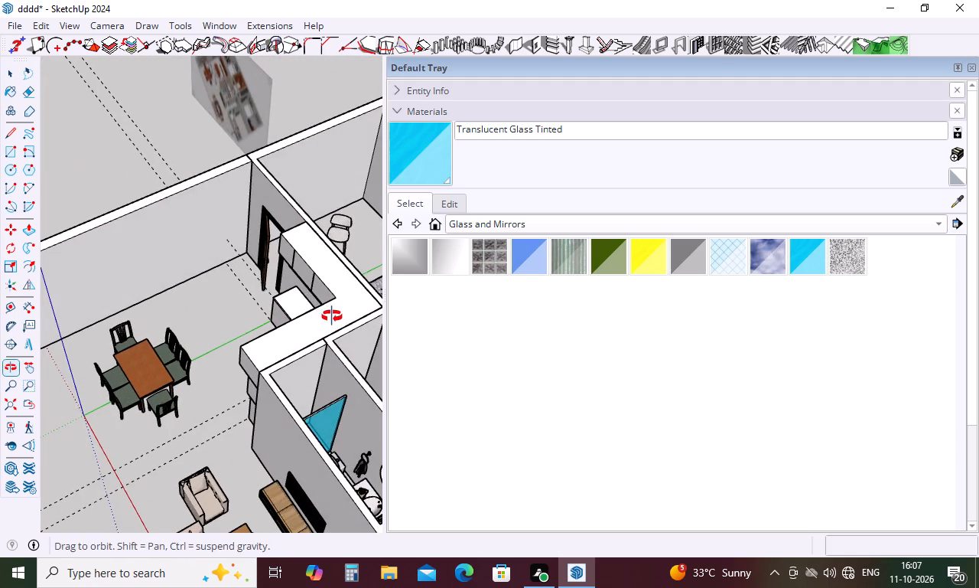
middle_drag(332, 316, 327, 314)
scroll(288, 297, down, 15)
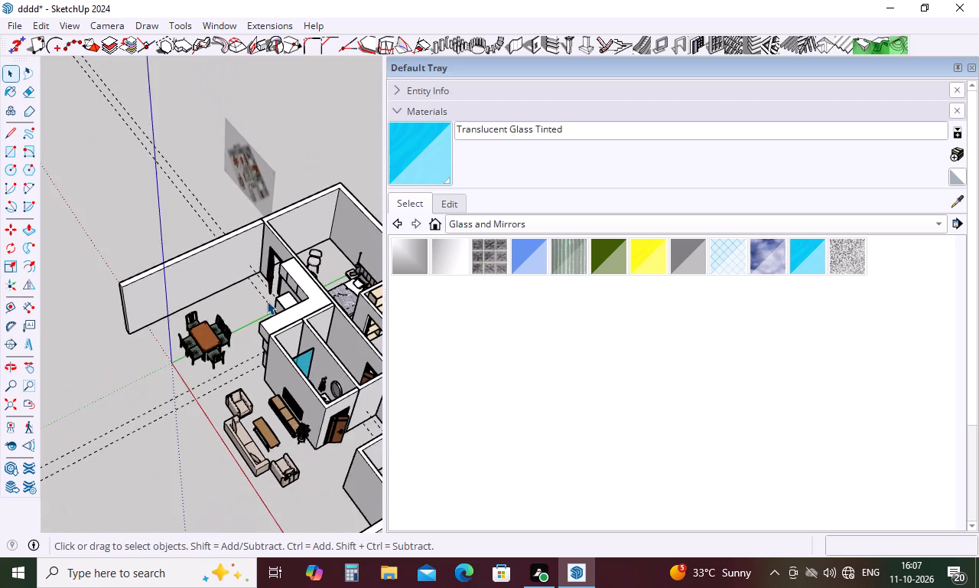
scroll(267, 301, down, 8)
middle_drag(300, 399, 255, 456)
scroll(285, 418, up, 5)
scroll(251, 404, down, 4)
scroll(350, 342, up, 5)
scroll(324, 325, down, 5)
scroll(291, 394, down, 5)
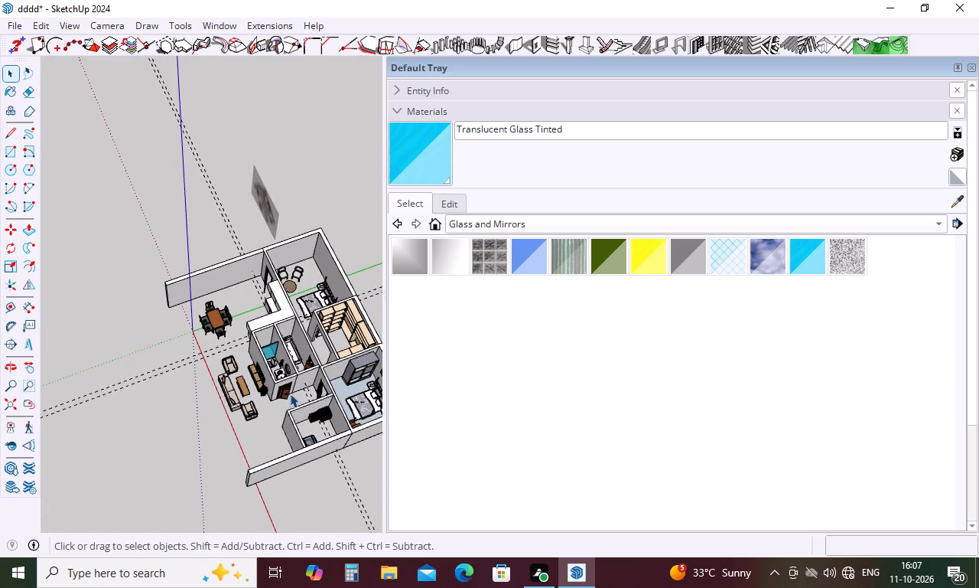
Insert a Type A MajDoor, 84" high, 30° open and about 2' 8" wide, in the laundry room's wall facing the bathroom door.
click(226, 24)
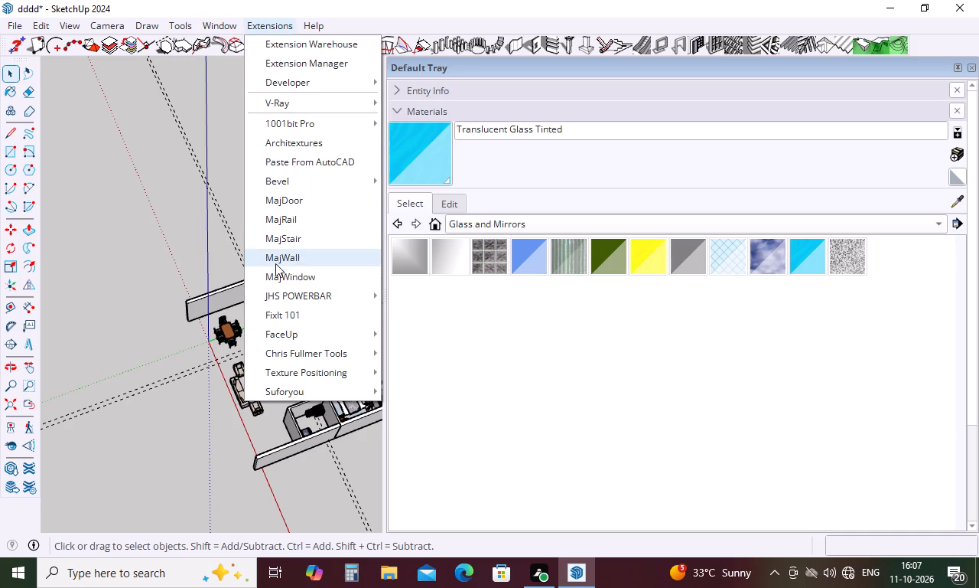
click(291, 208)
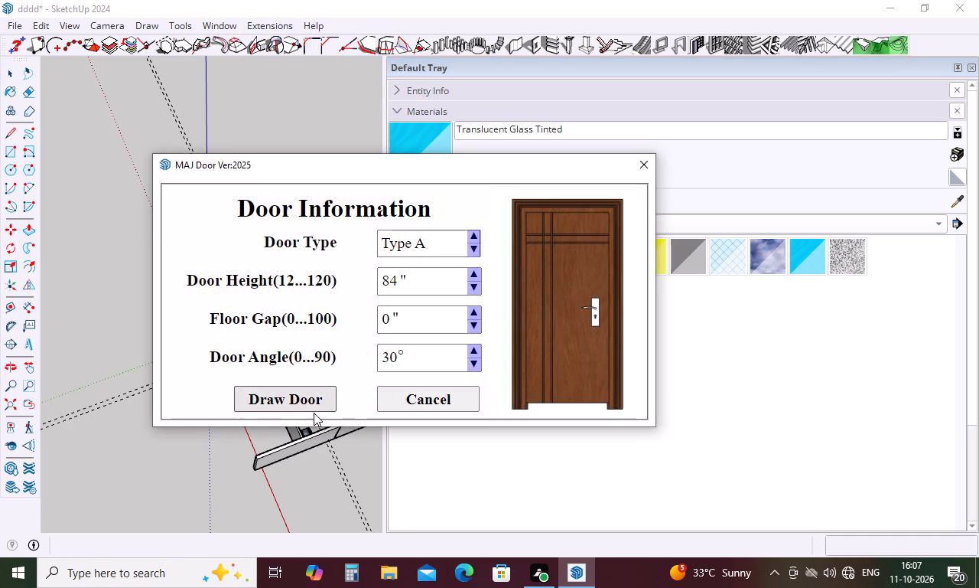
click(314, 407)
scroll(309, 413, up, 13)
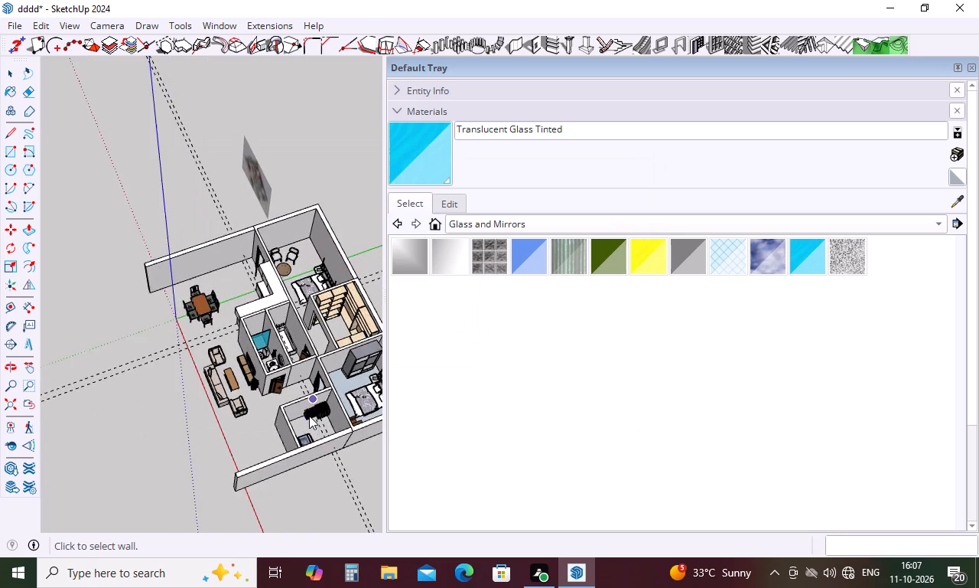
scroll(309, 416, up, 20)
scroll(309, 416, up, 10)
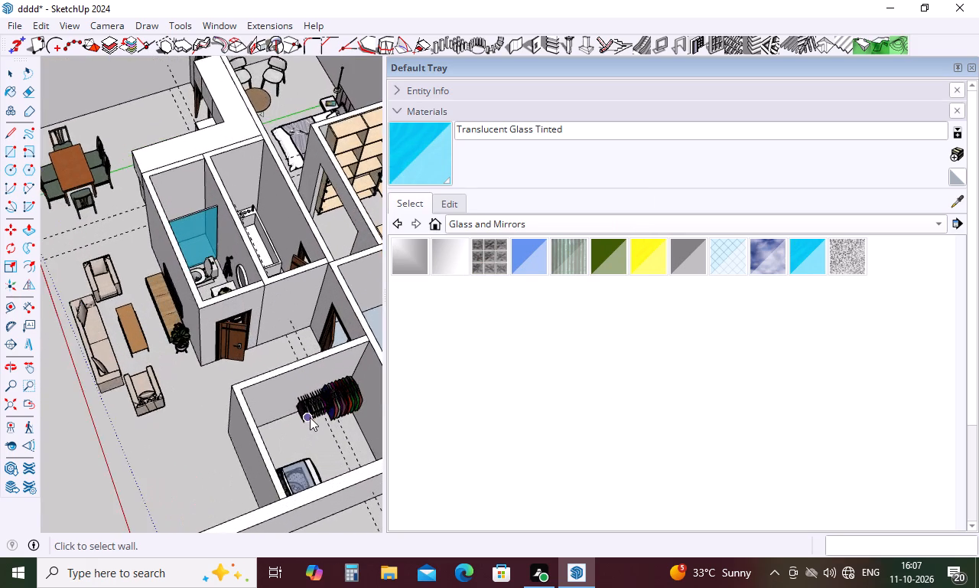
scroll(310, 417, up, 15)
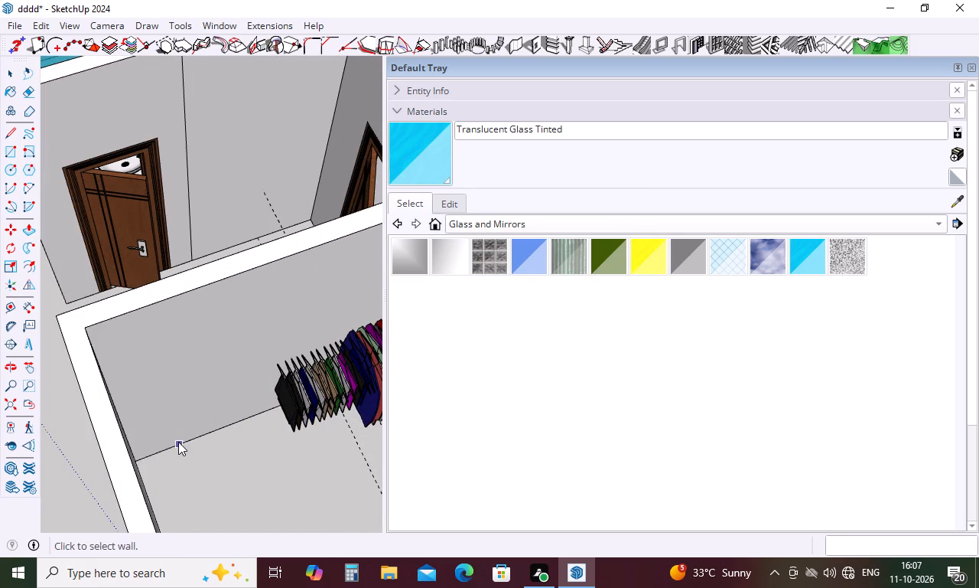
click(163, 450)
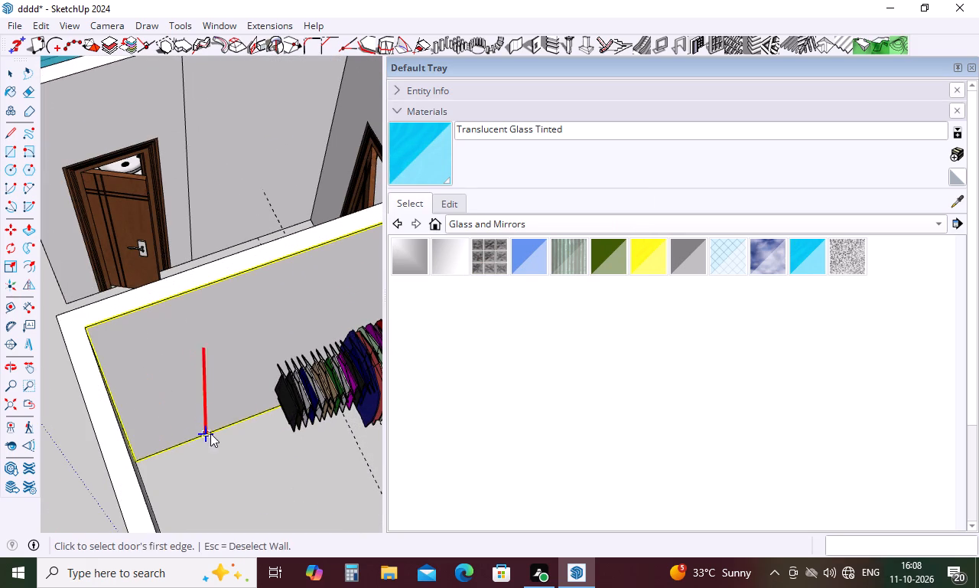
click(166, 448)
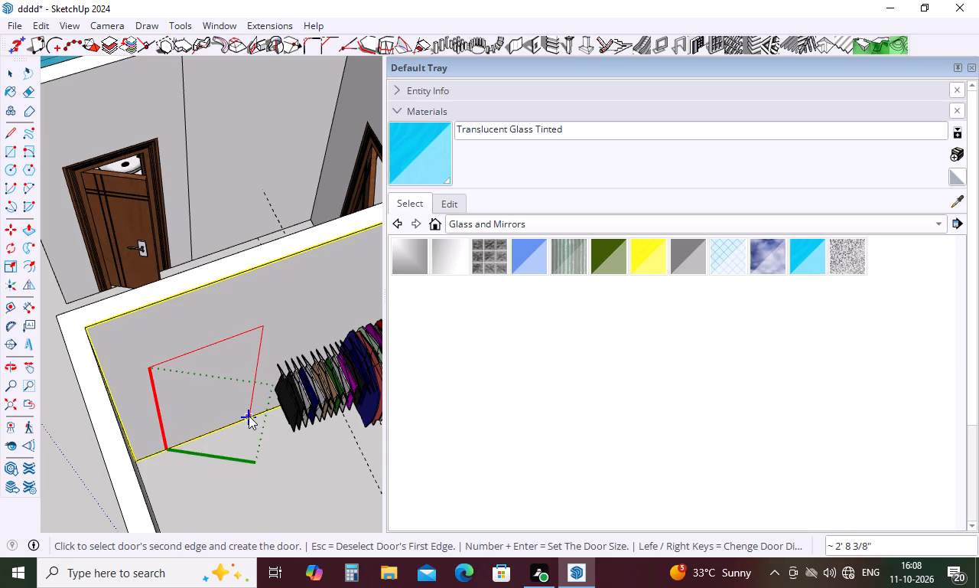
click(249, 416)
scroll(249, 410, down, 6)
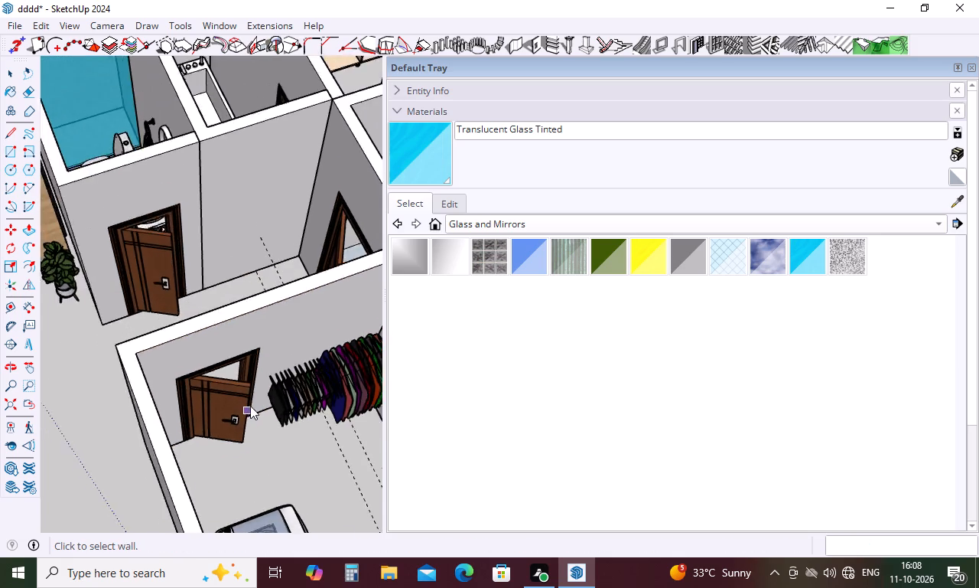
scroll(252, 403, down, 19)
scroll(252, 403, down, 5)
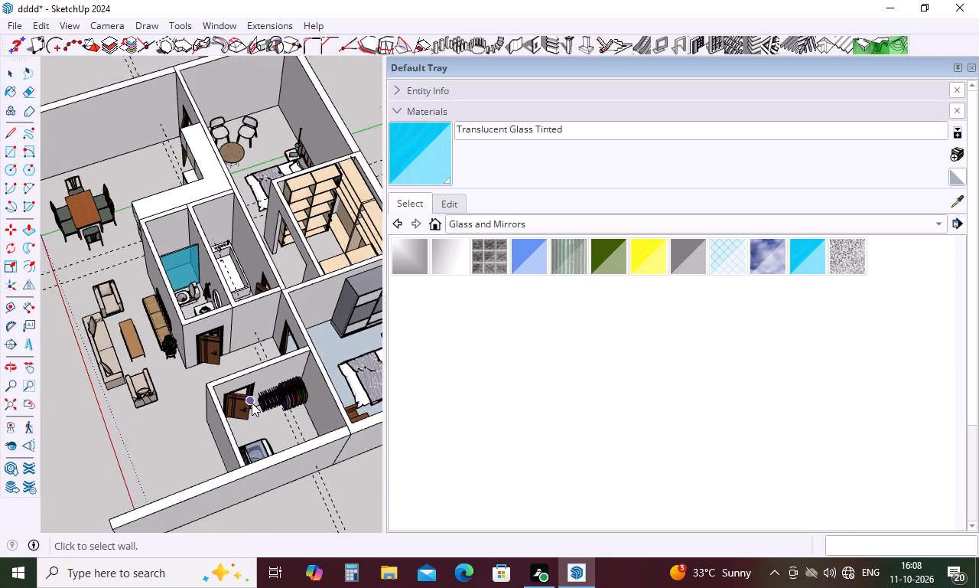
scroll(252, 403, down, 5)
middle_drag(232, 455, 297, 476)
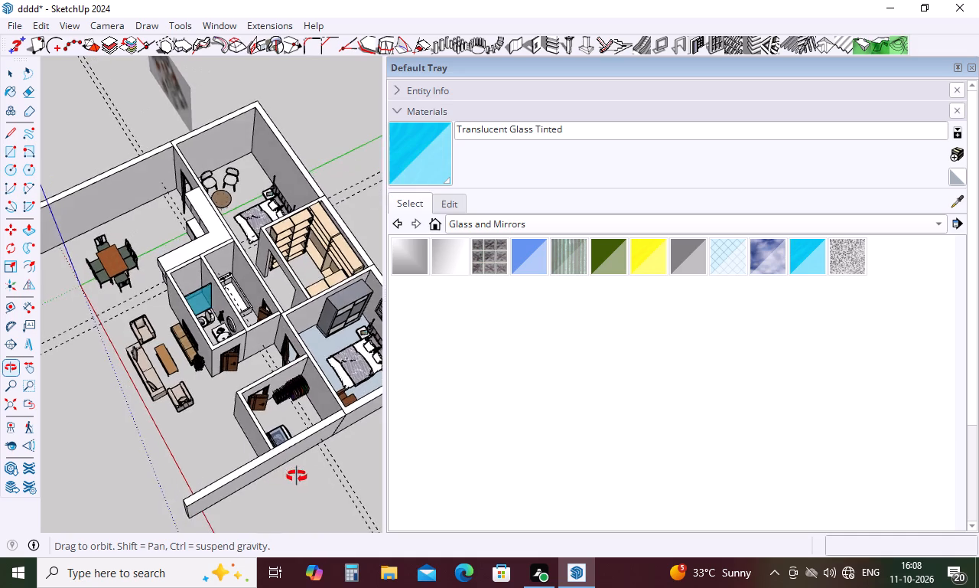
middle_drag(297, 476, 298, 529)
scroll(353, 423, up, 5)
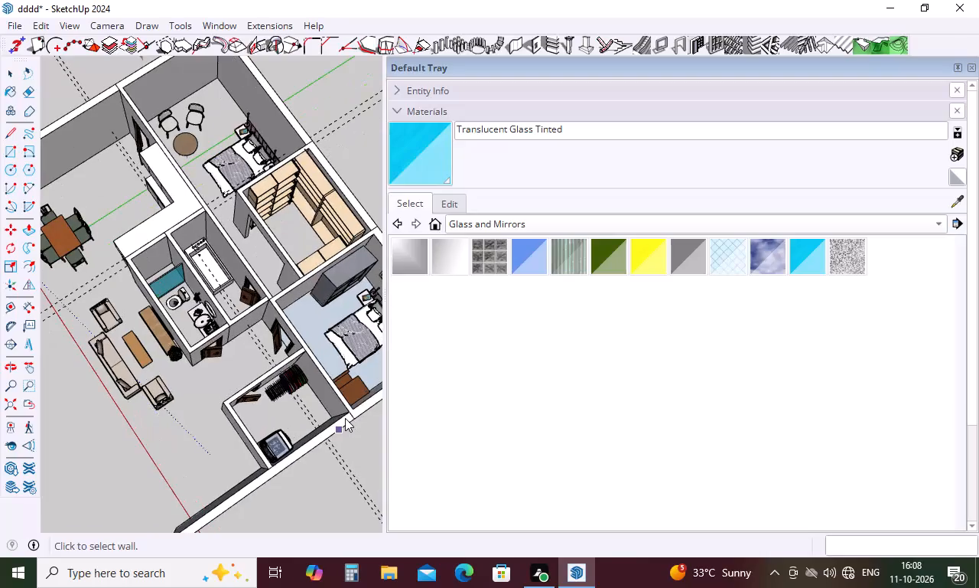
scroll(345, 418, up, 10)
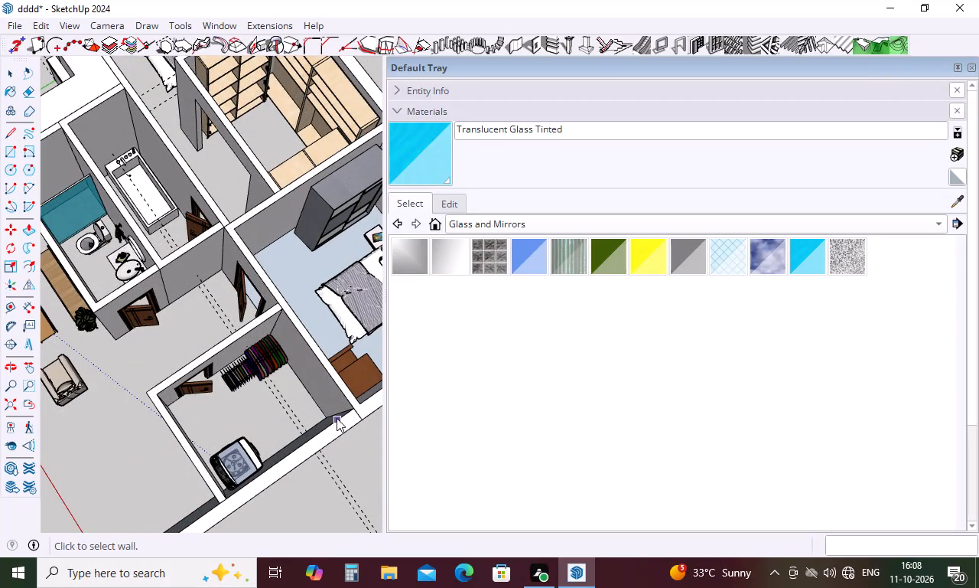
key(Escape)
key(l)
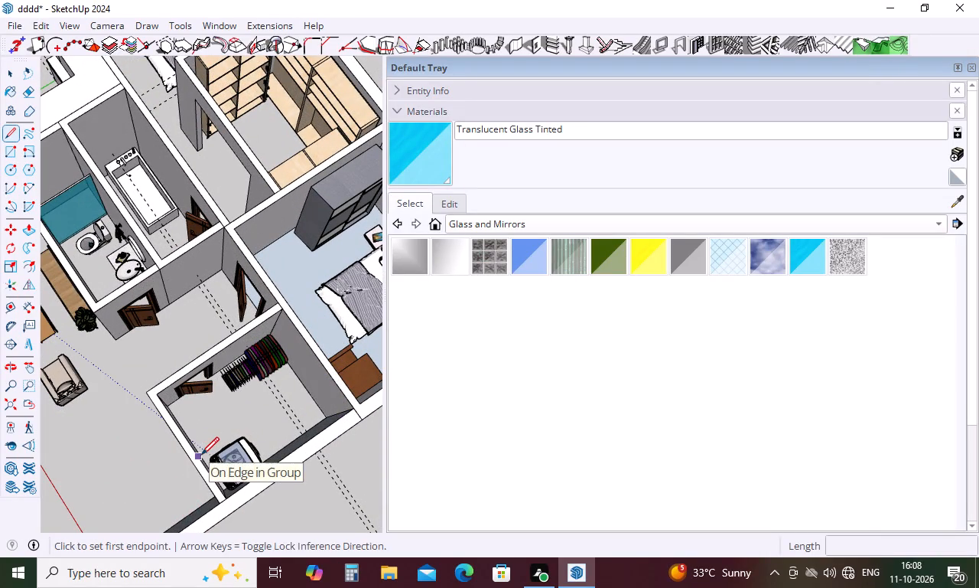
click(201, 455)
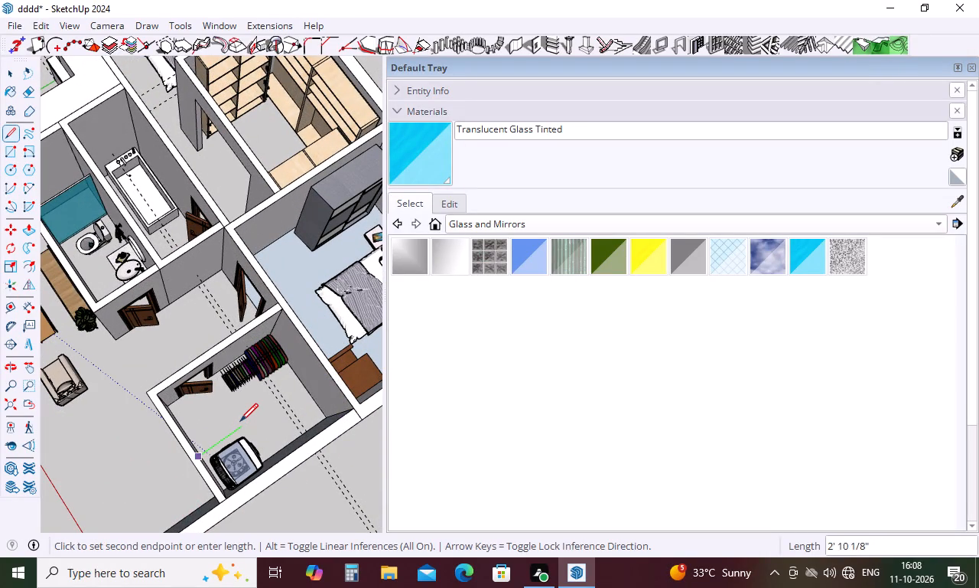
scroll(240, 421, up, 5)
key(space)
Draw two perpendicular lines on the laundry room floor, boxing the washing machine in against the corner walls.
key(l)
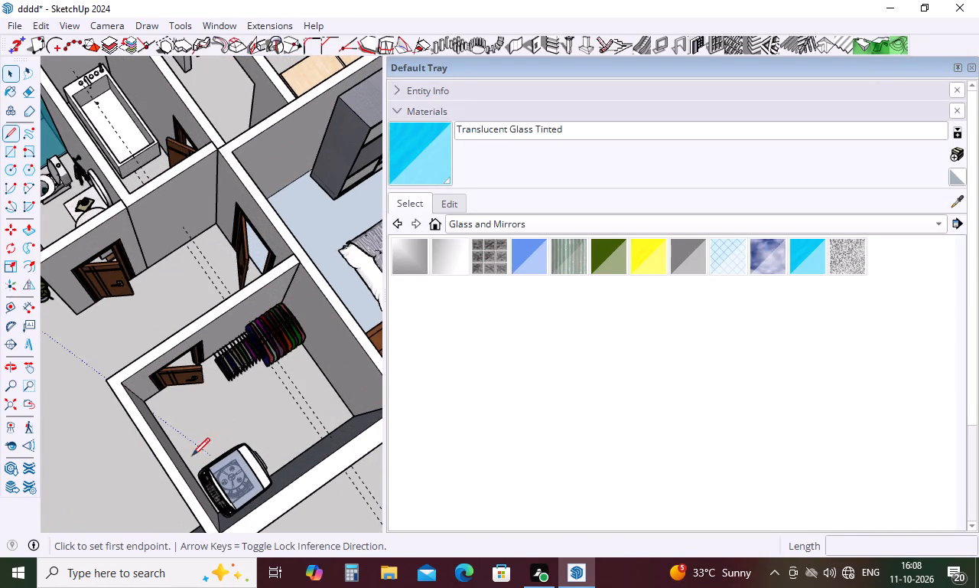
click(191, 468)
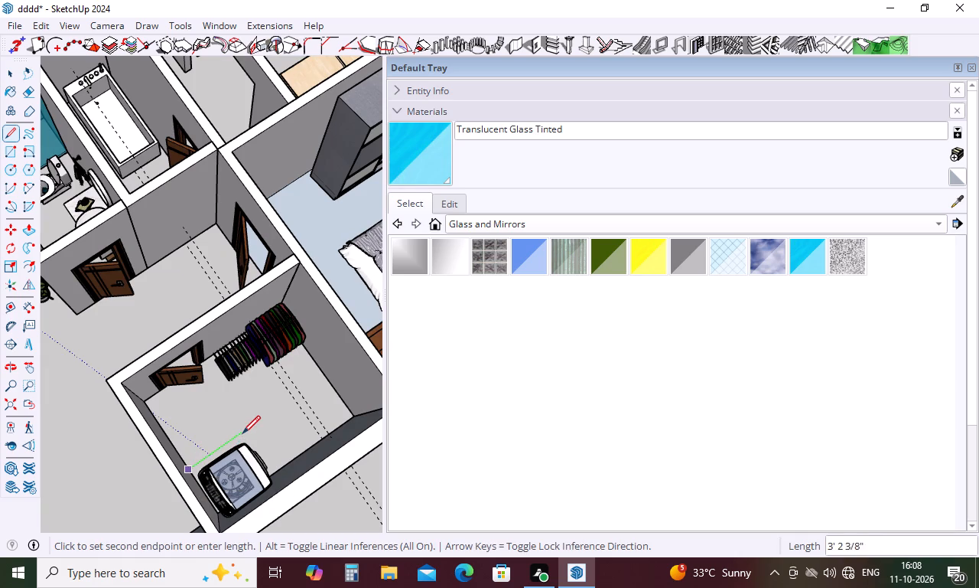
click(250, 429)
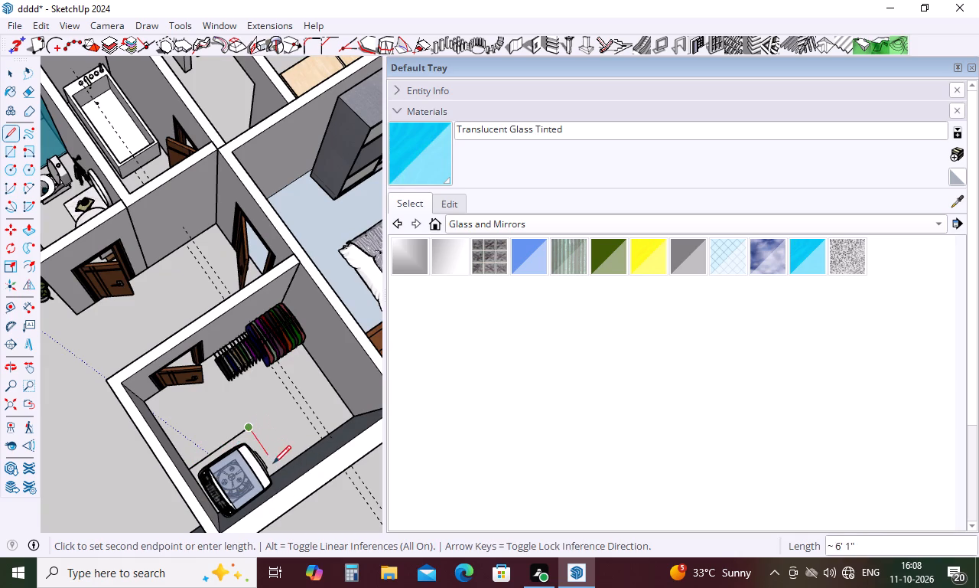
click(280, 465)
key(space)
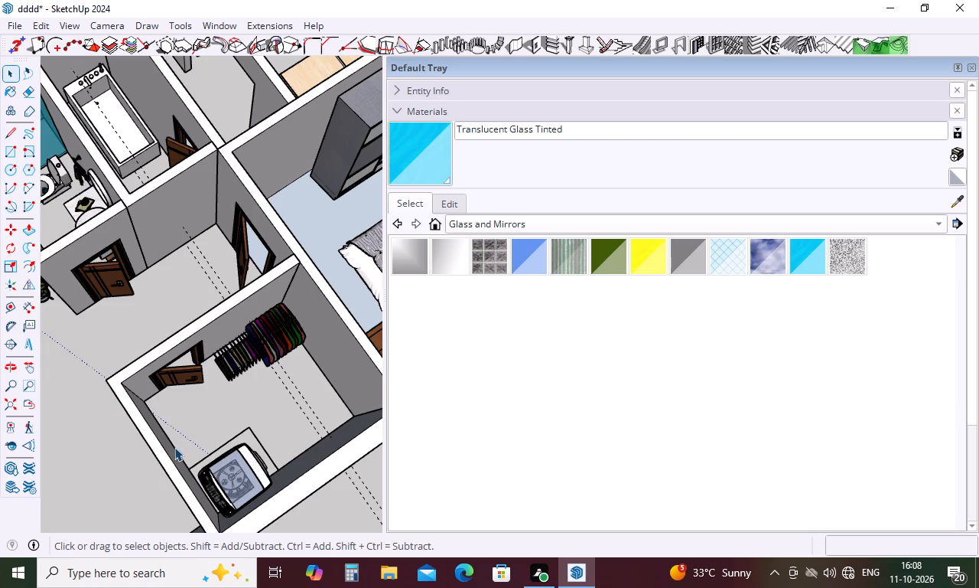
Place guides 4" outside both lines around the washing machine.
key(t)
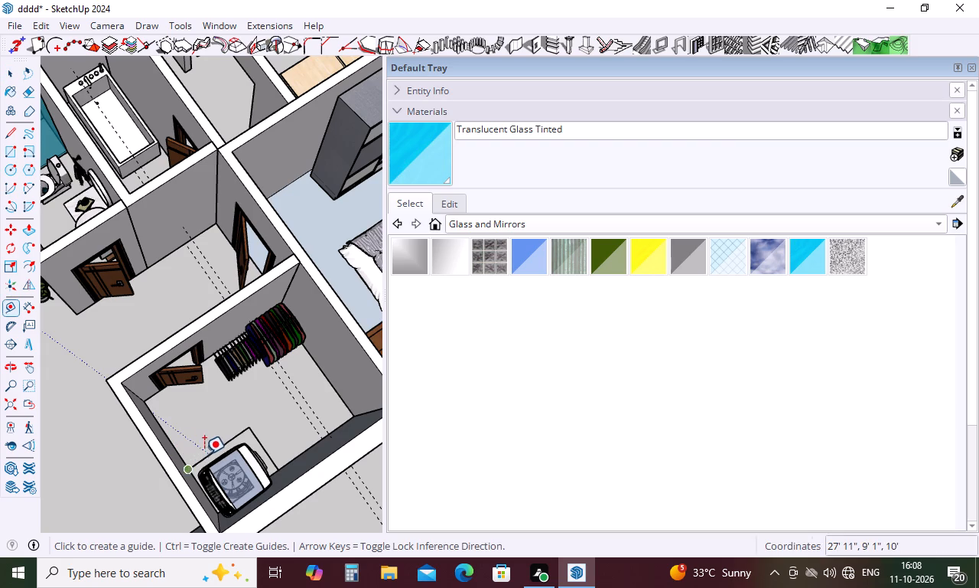
click(206, 452)
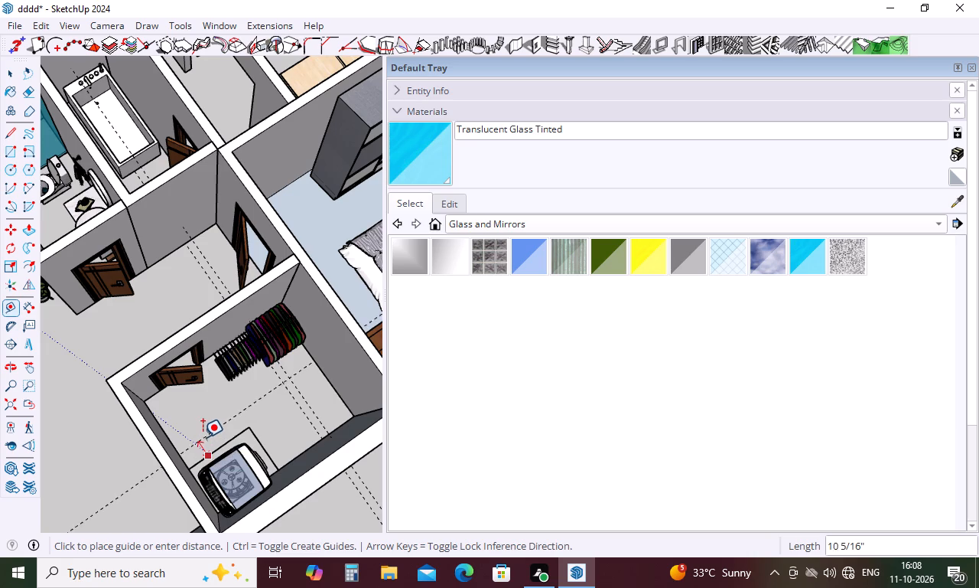
key(4)
key(Return)
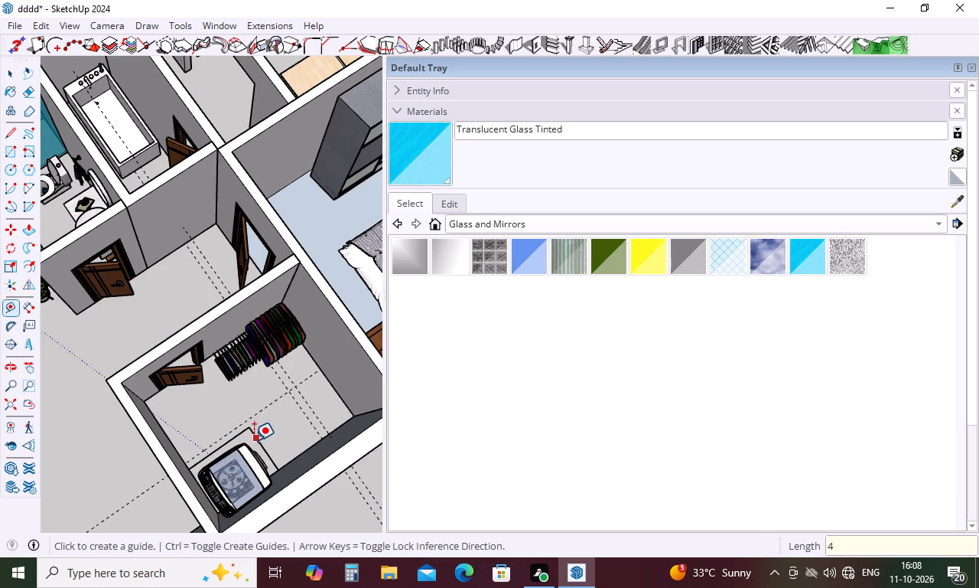
click(255, 438)
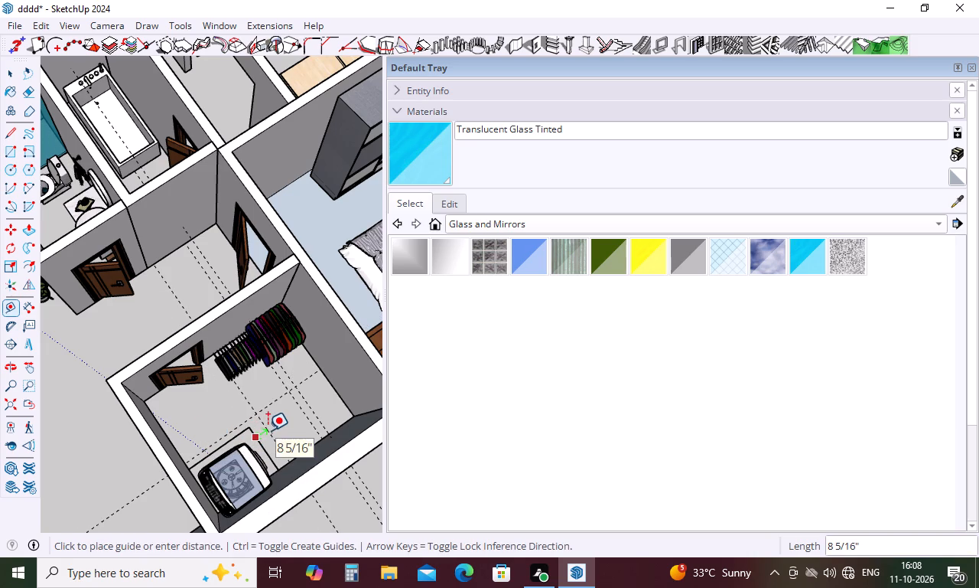
key(4)
key(Return)
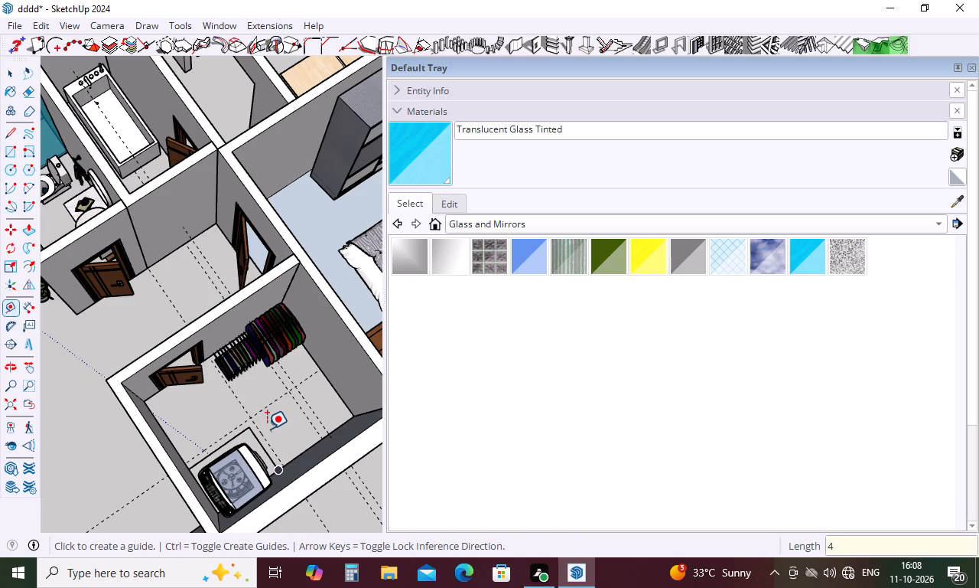
key(Escape)
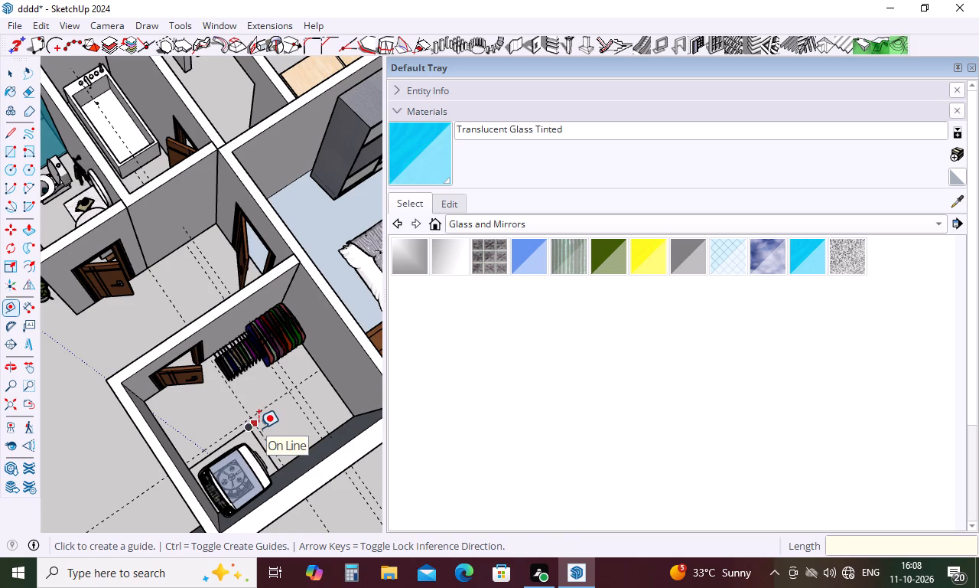
Draw the enclosure's outer lines along the two guides from wall to wall, about 4' and 2' 11" long.
key(l)
click(187, 460)
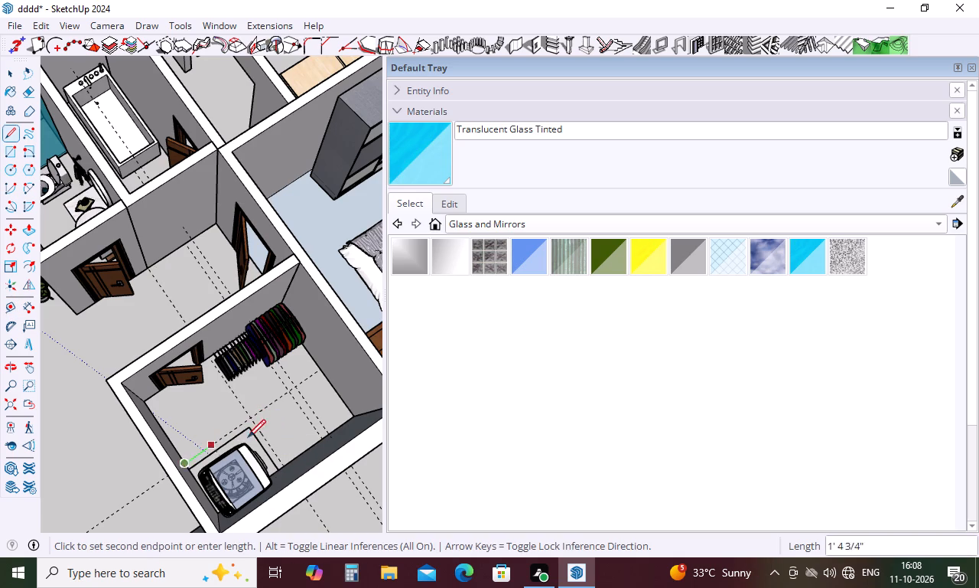
click(250, 418)
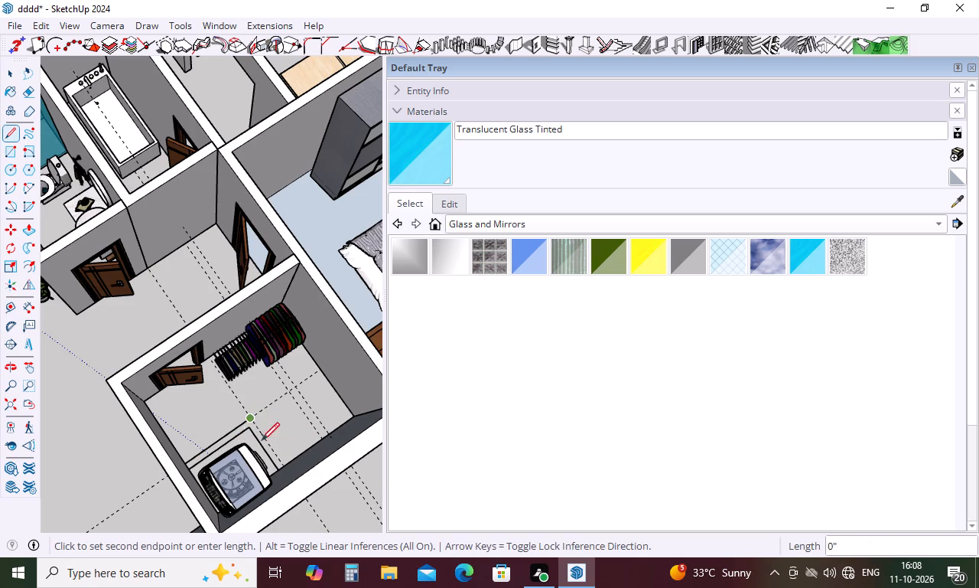
click(291, 461)
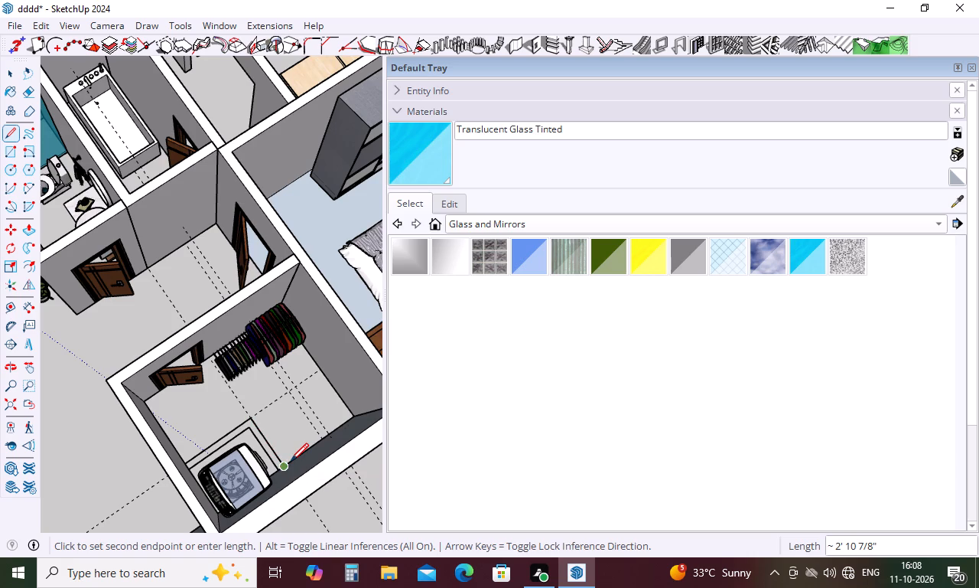
key(space)
Examine the double outline around the washing machine to check whether its lines enclose a face.
key(p)
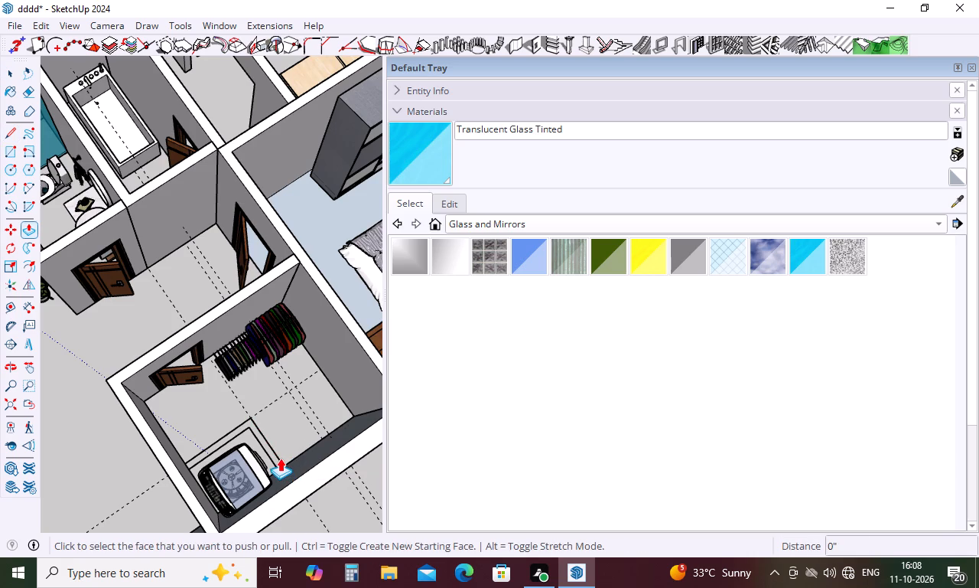
scroll(275, 447, up, 5)
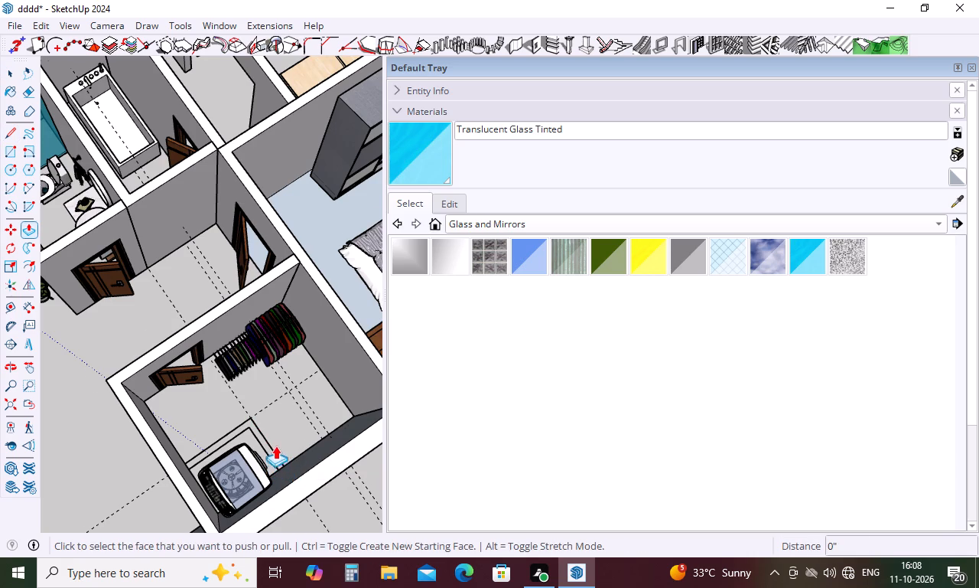
scroll(275, 443, up, 5)
key(space)
click(268, 456)
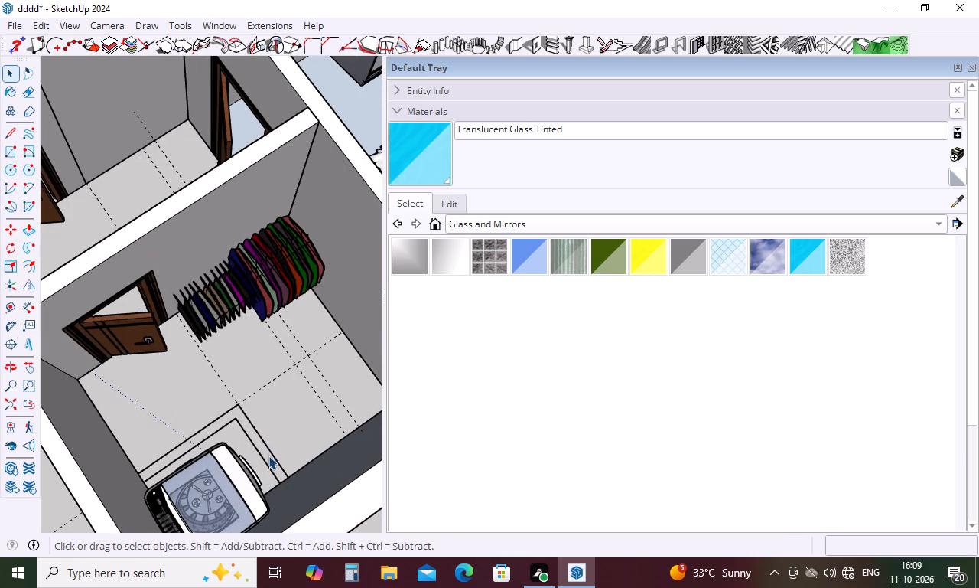
triple_click(268, 456)
double_click(268, 456)
double_click(258, 439)
click(274, 422)
click(248, 446)
click(251, 439)
scroll(251, 426, up, 12)
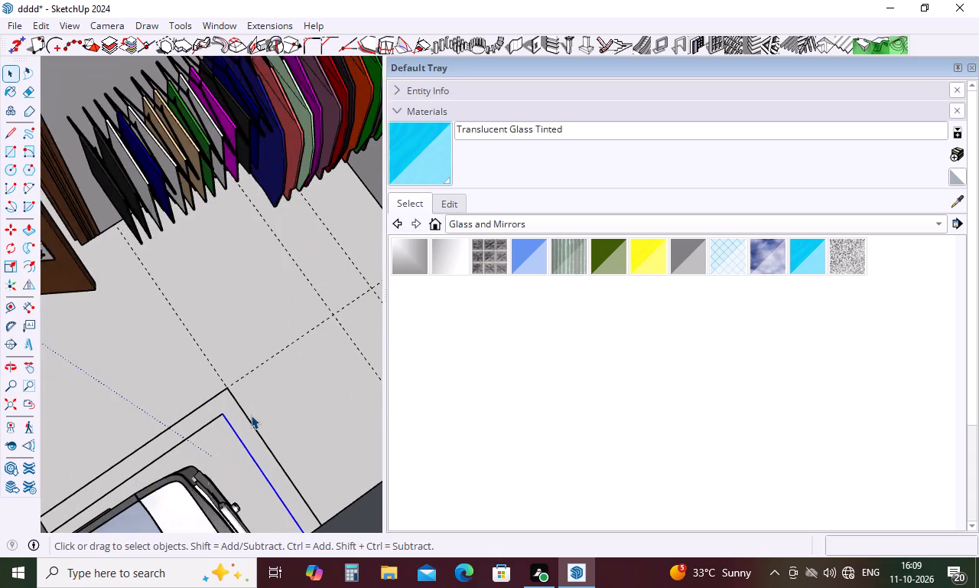
scroll(251, 415, up, 4)
drag(251, 414, 254, 429)
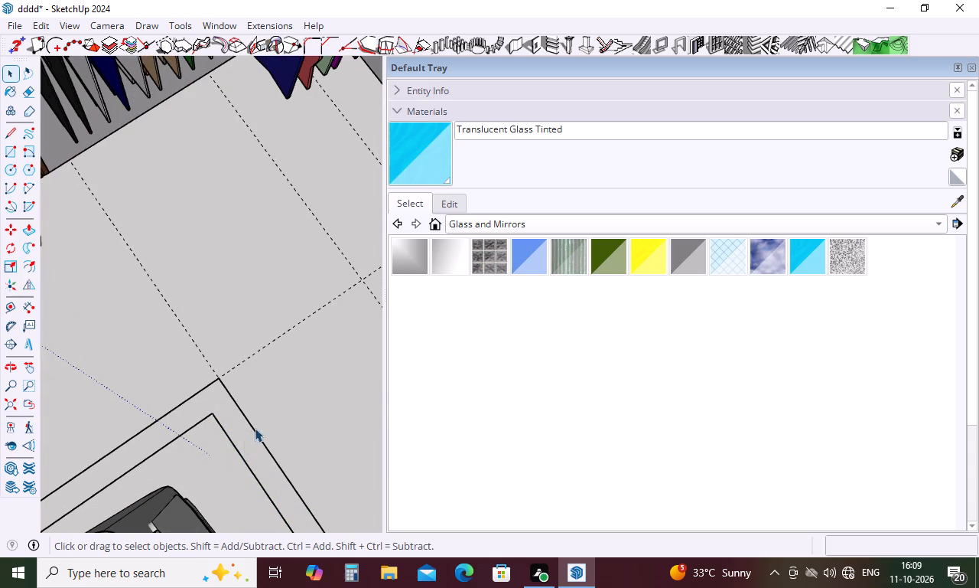
click(255, 430)
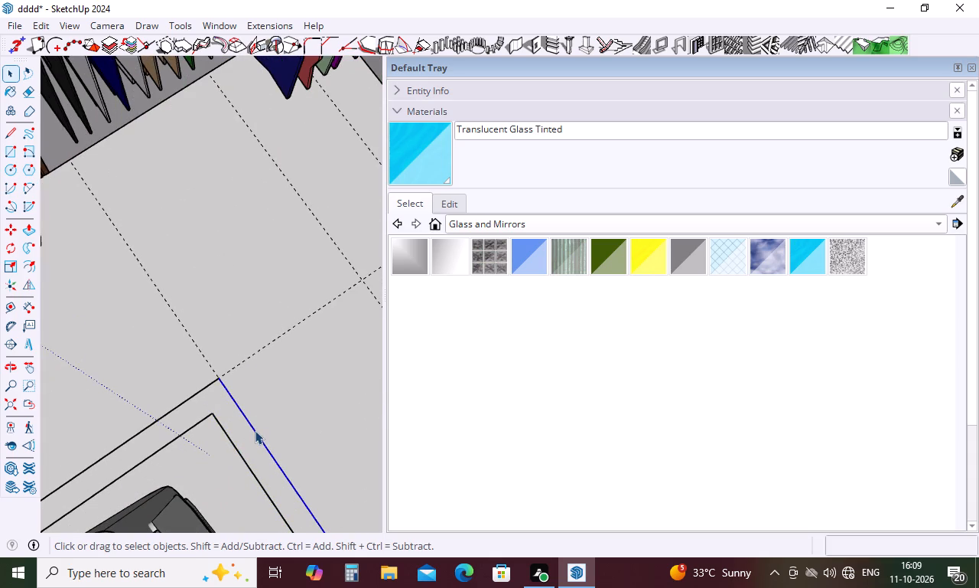
key(space)
click(269, 413)
scroll(270, 405, down, 5)
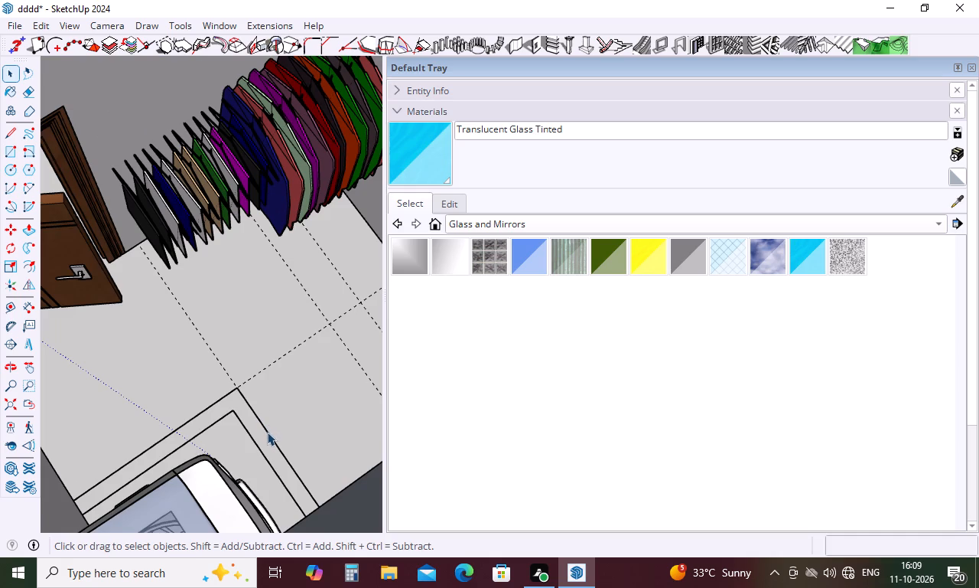
key(p)
key(space)
Fill both strips of the enclosure outline with 4" wide rectangles and erase the dividing edge at their corner.
key(r)
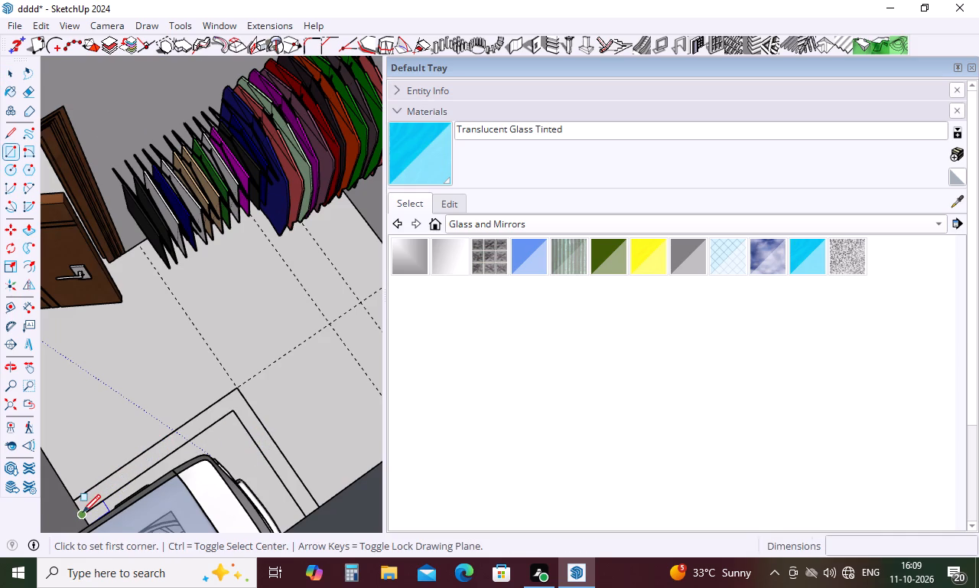
click(83, 512)
click(233, 389)
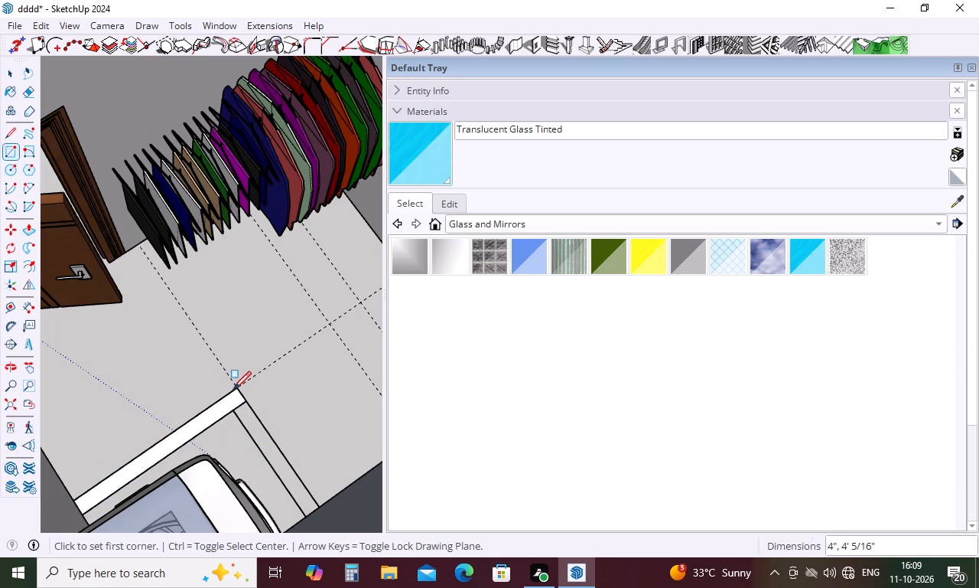
click(236, 410)
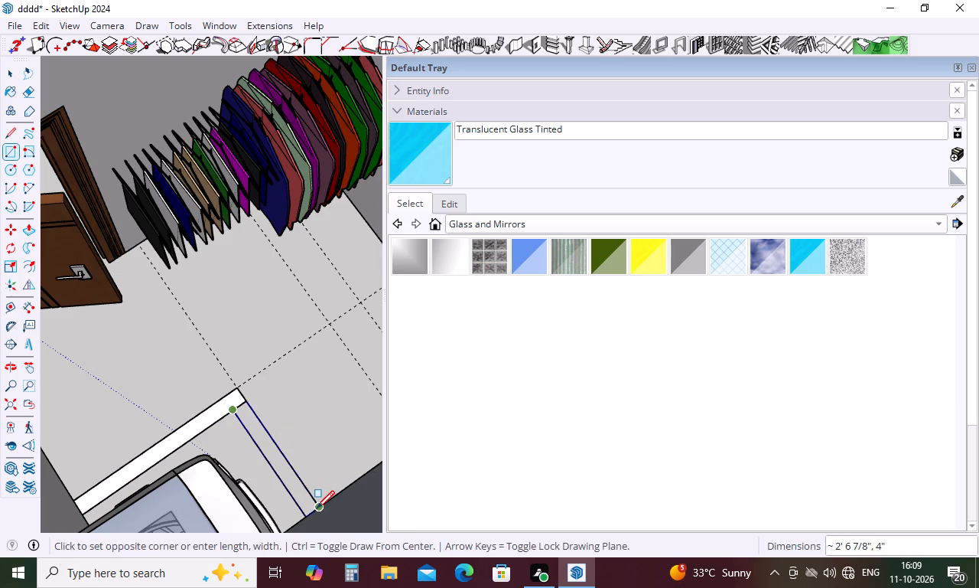
click(317, 508)
key(Escape)
key(e)
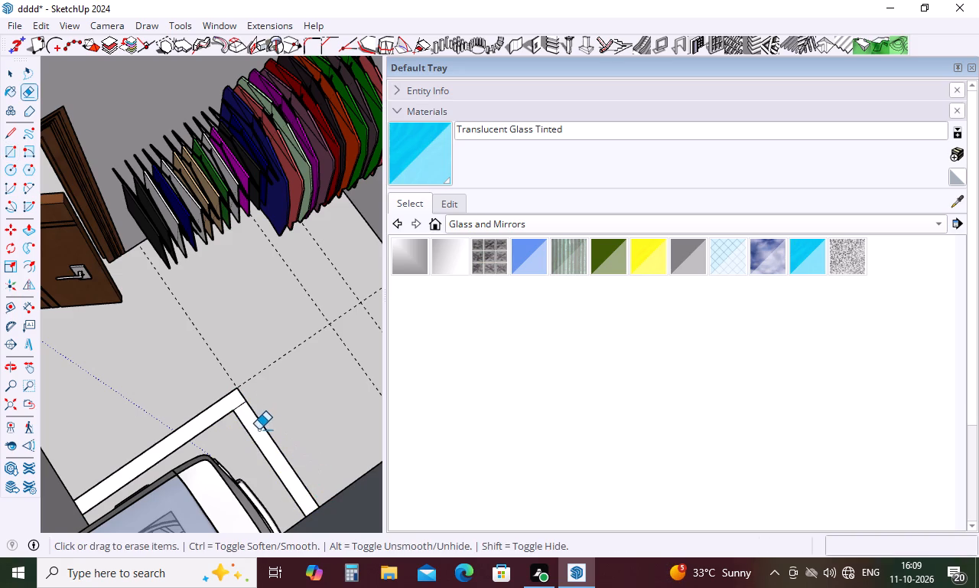
click(237, 407)
key(Escape)
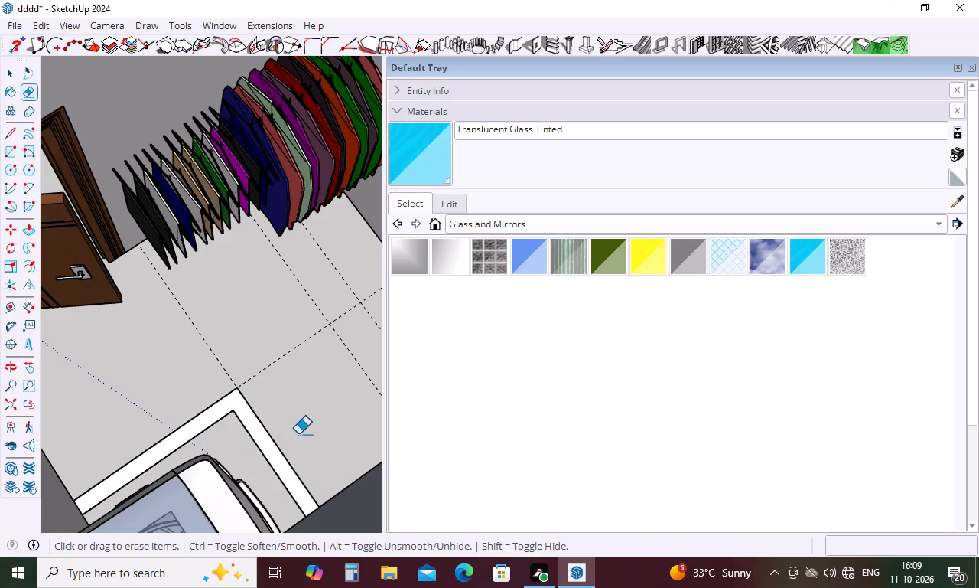
Push/Pull the L-shaped strip around the washing machine up 10' to the top of the room walls.
key(p)
click(279, 453)
scroll(272, 350, down, 9)
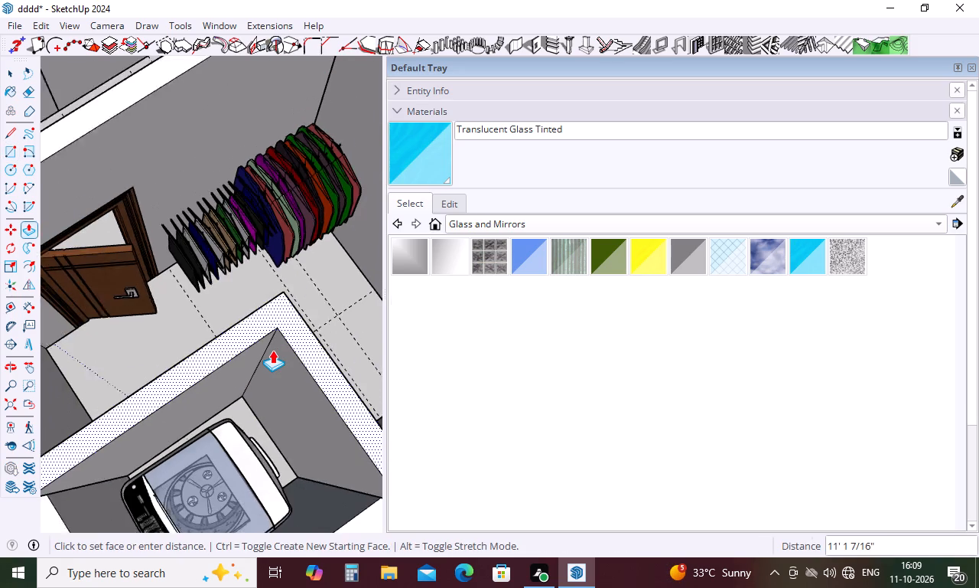
scroll(272, 350, down, 11)
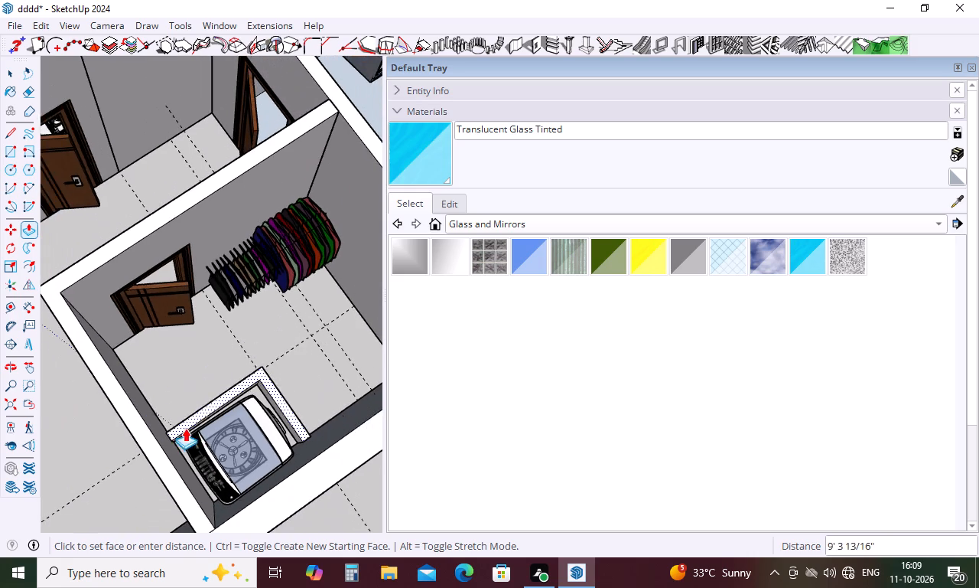
click(155, 450)
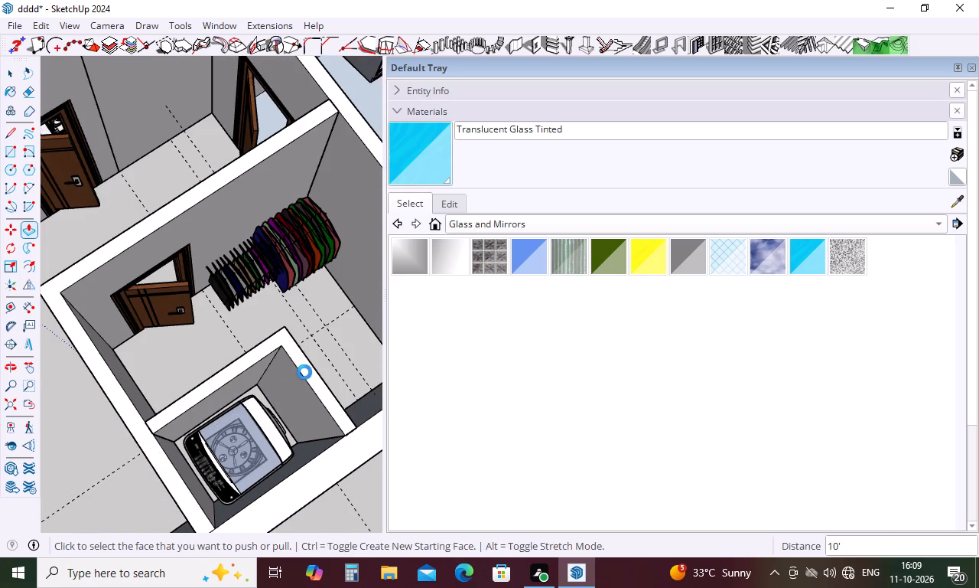
key(space)
Look over the whole house from above to check the new washing machine enclosure and the remaining rooms.
scroll(290, 354, down, 10)
middle_drag(278, 359, 314, 306)
scroll(256, 335, down, 5)
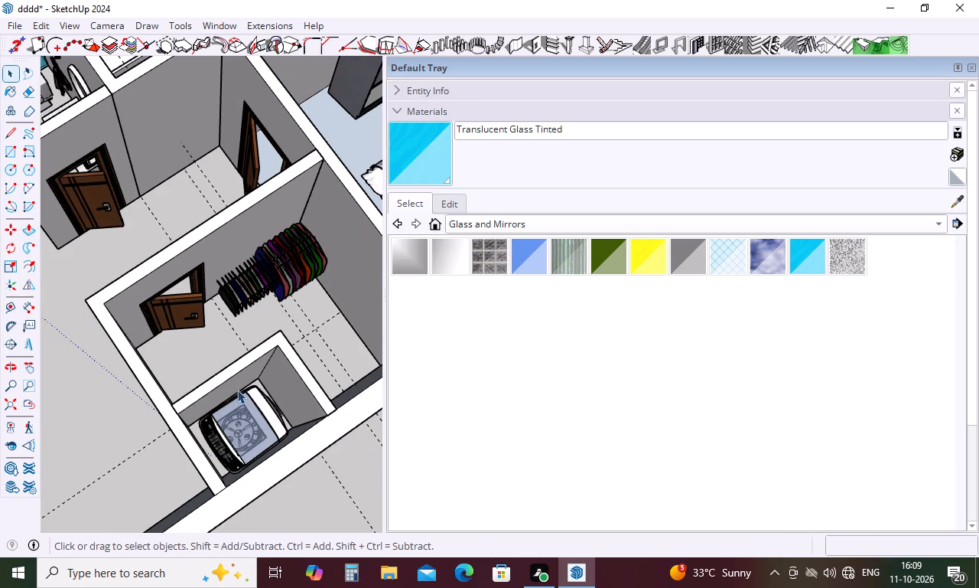
scroll(276, 355, down, 16)
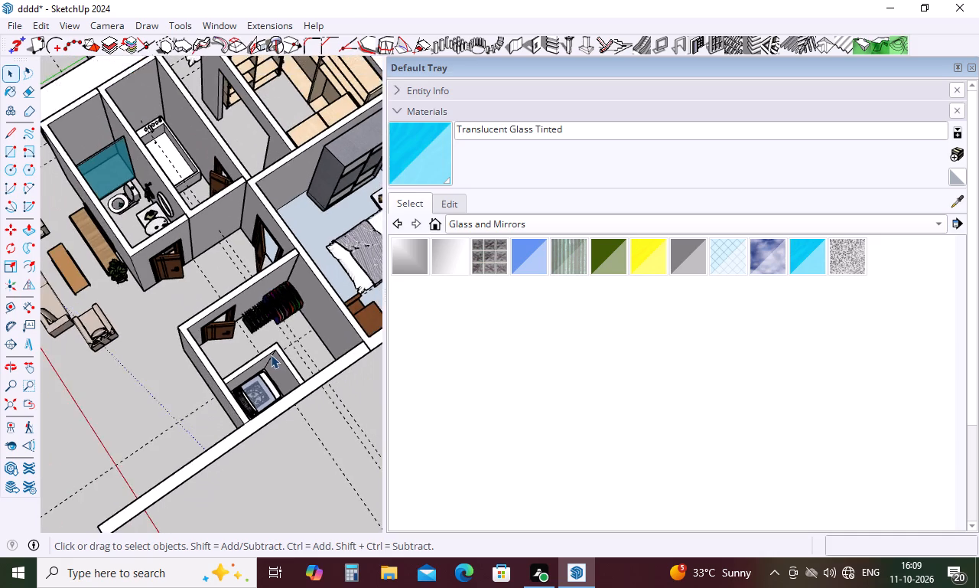
scroll(270, 354, down, 20)
middle_drag(268, 355, 268, 357)
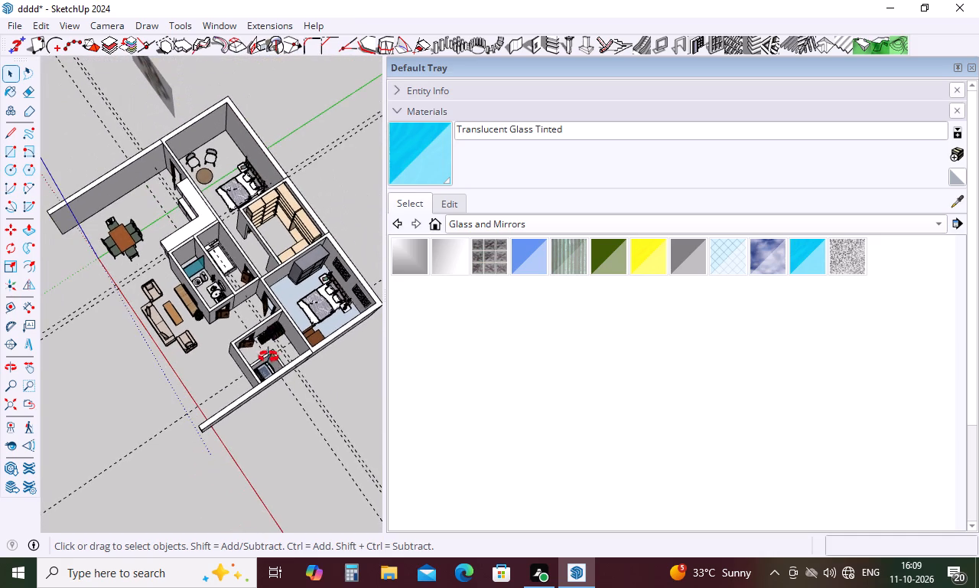
middle_drag(268, 357, 264, 378)
scroll(261, 345, down, 16)
scroll(261, 345, down, 5)
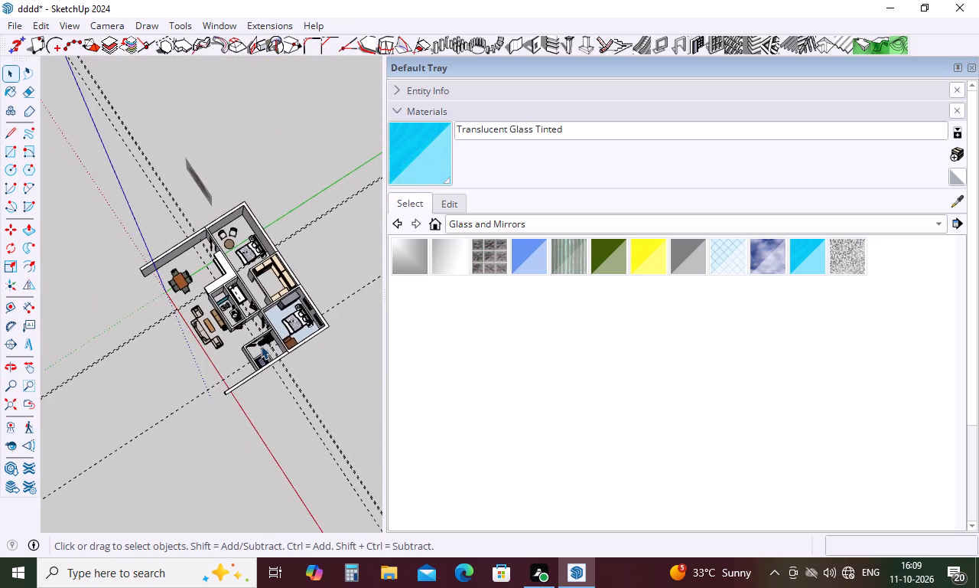
scroll(252, 358, down, 5)
middle_drag(252, 359, 328, 276)
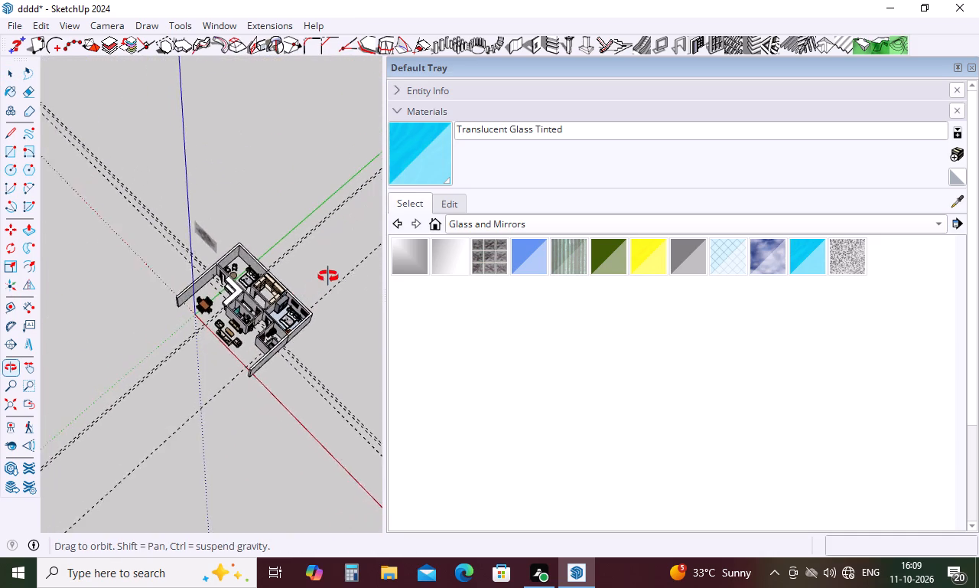
Examine the whole house from above and from its open front, including the dining, living and laundry areas.
middle_drag(328, 276, 374, 239)
scroll(236, 310, up, 11)
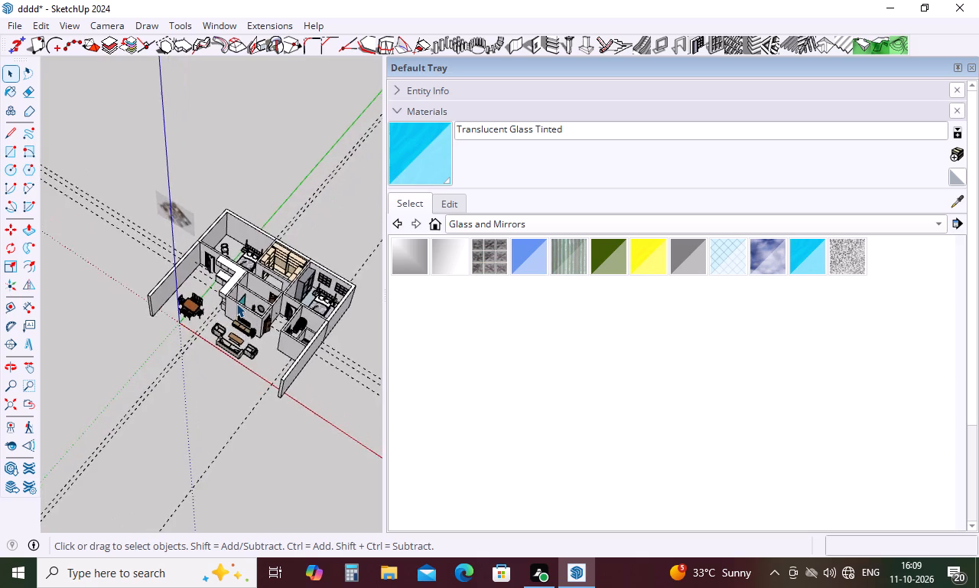
scroll(236, 303, up, 9)
middle_drag(229, 345, 336, 240)
middle_drag(231, 314, 268, 249)
scroll(268, 249, up, 1)
scroll(143, 271, down, 9)
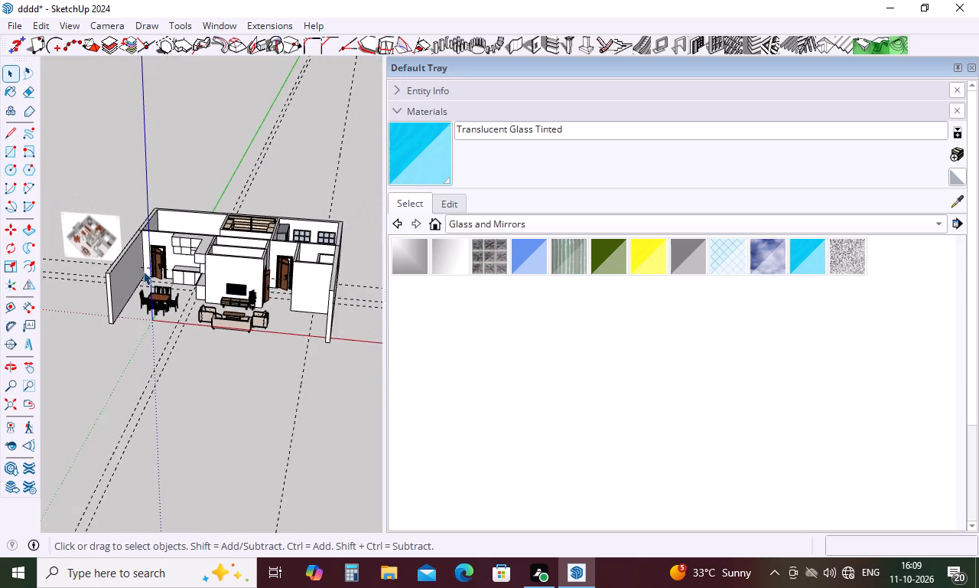
middle_drag(231, 296, 271, 243)
scroll(271, 243, down, 1)
scroll(307, 287, up, 5)
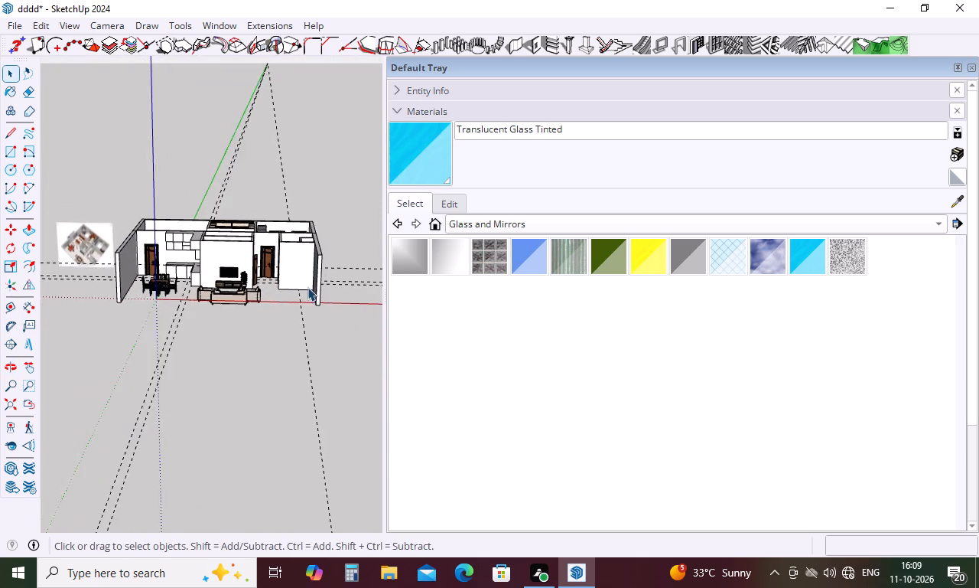
scroll(313, 281, up, 10)
key(Escape)
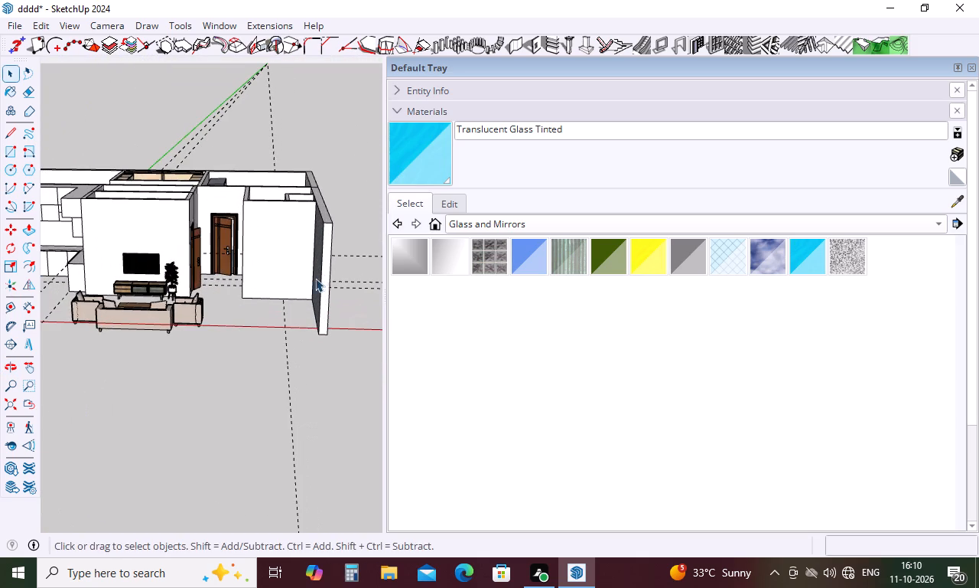
Draw a floor rectangle about 20' by 38' 7" under the living side, from the dining-side wall's free end to the opposite wall's joint.
key(r)
scroll(291, 301, down, 20)
scroll(291, 301, down, 4)
scroll(89, 272, up, 4)
scroll(88, 272, up, 20)
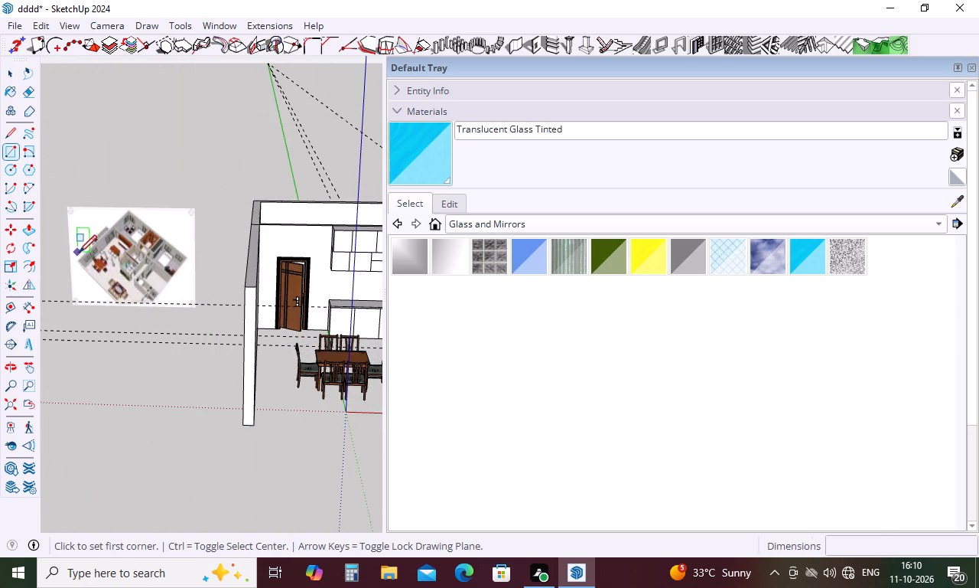
scroll(102, 260, up, 10)
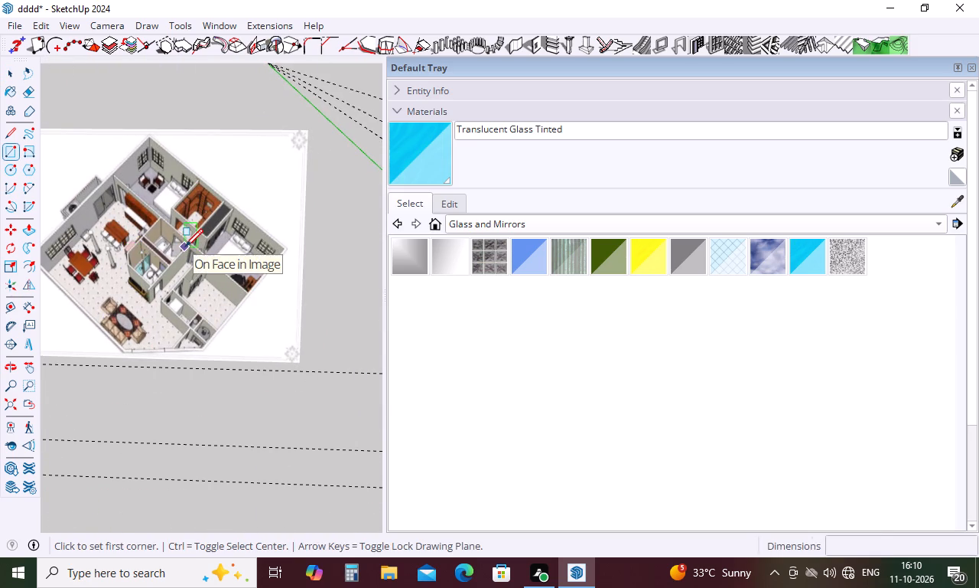
scroll(177, 249, down, 4)
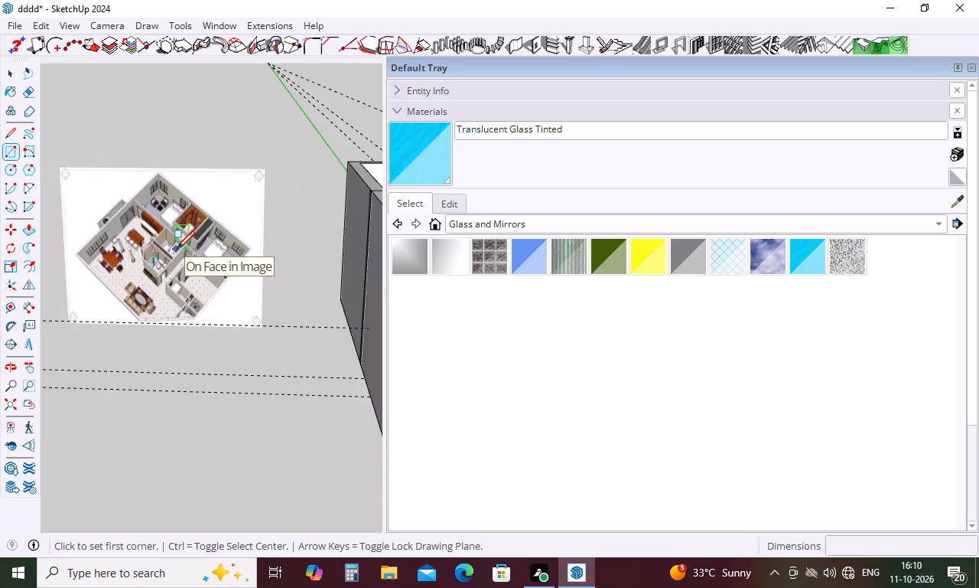
scroll(177, 249, down, 16)
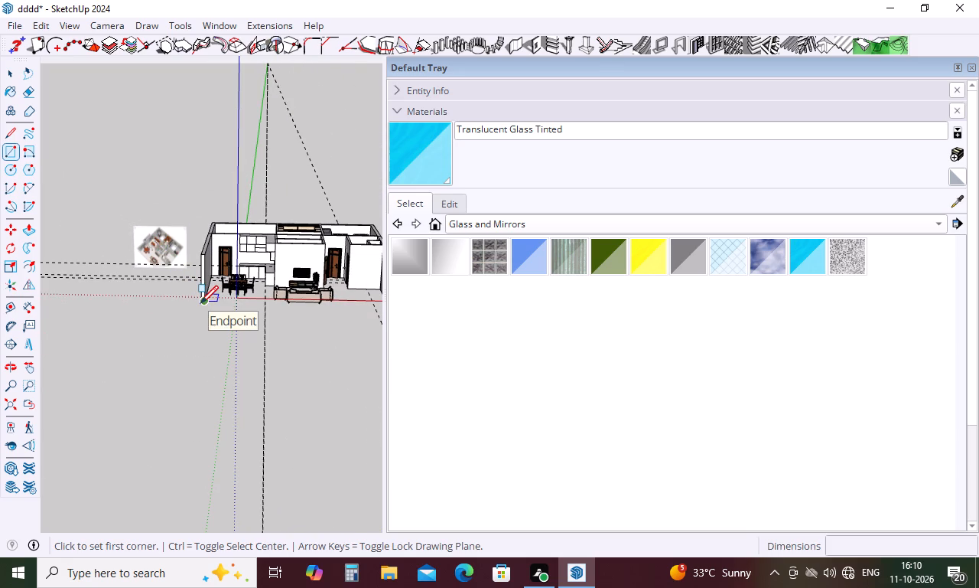
click(204, 302)
scroll(205, 296, down, 9)
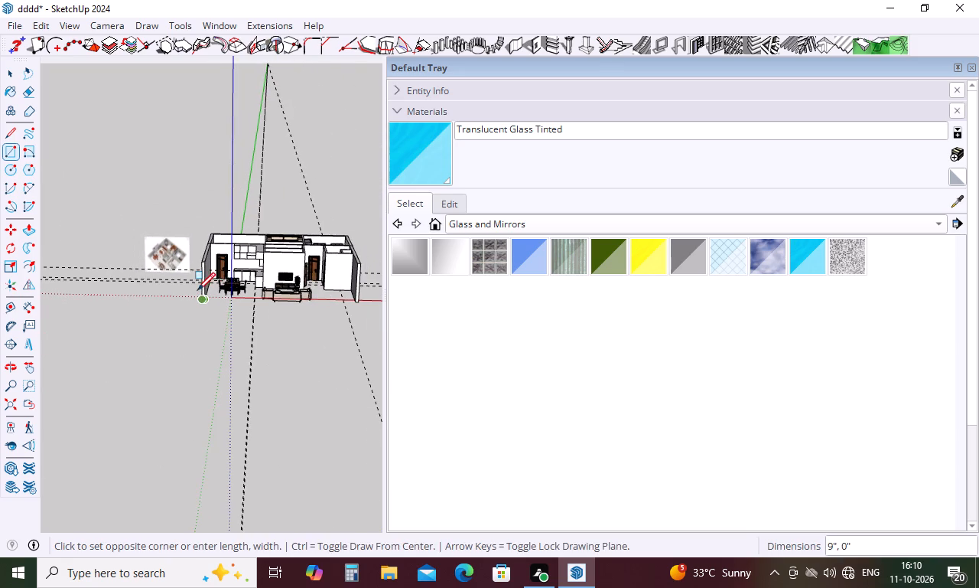
scroll(197, 290, down, 2)
scroll(356, 276, up, 5)
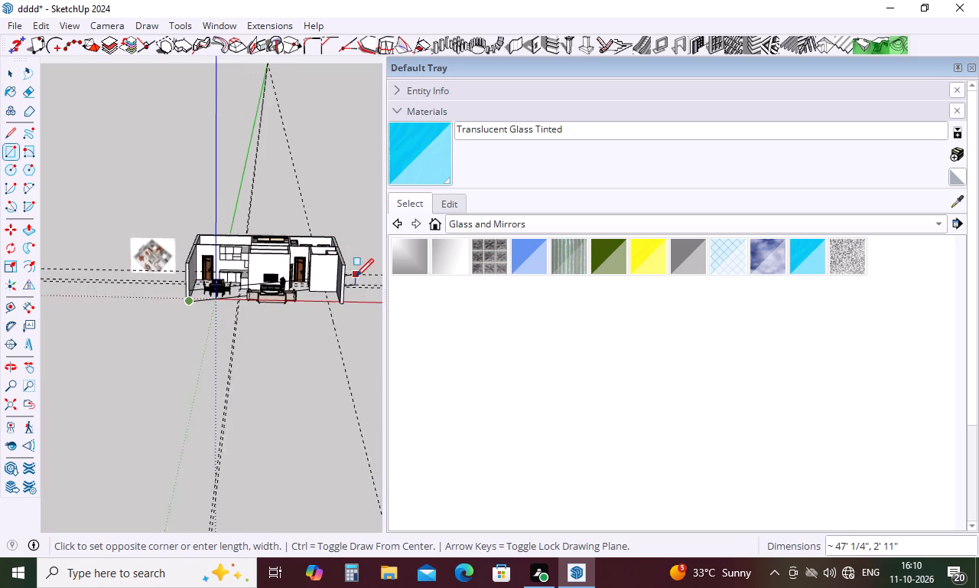
middle_drag(356, 276, 56, 253)
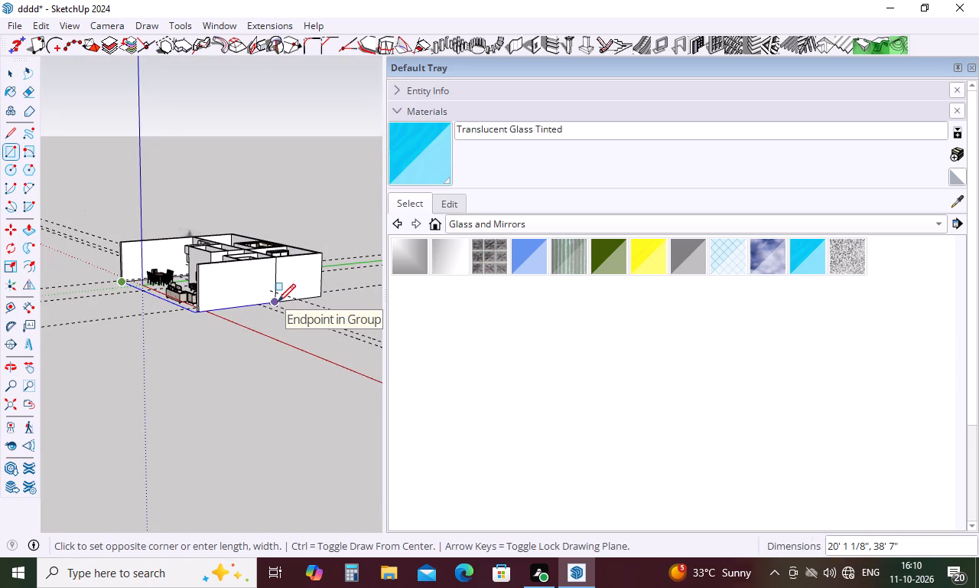
click(278, 302)
middle_drag(266, 309, 252, 403)
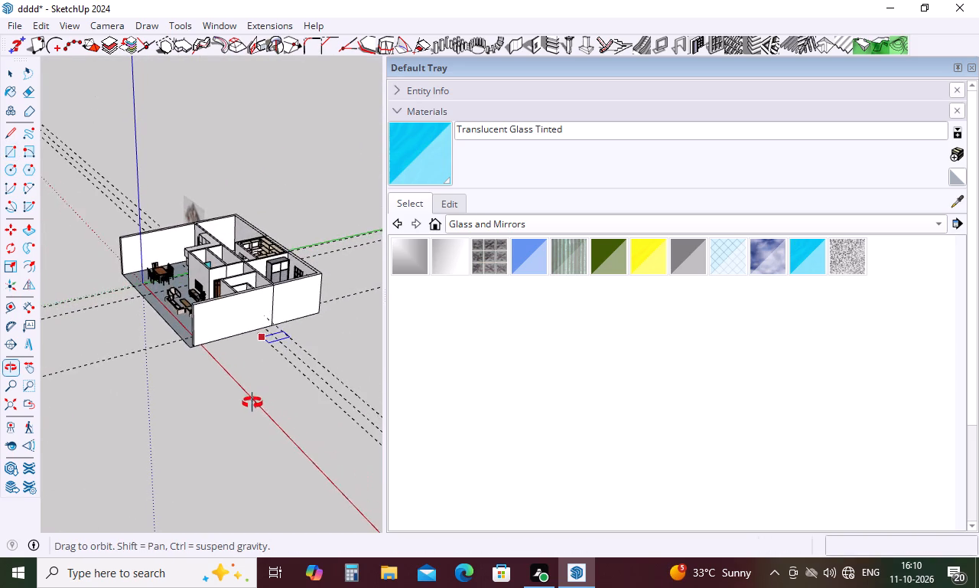
middle_drag(252, 403, 229, 475)
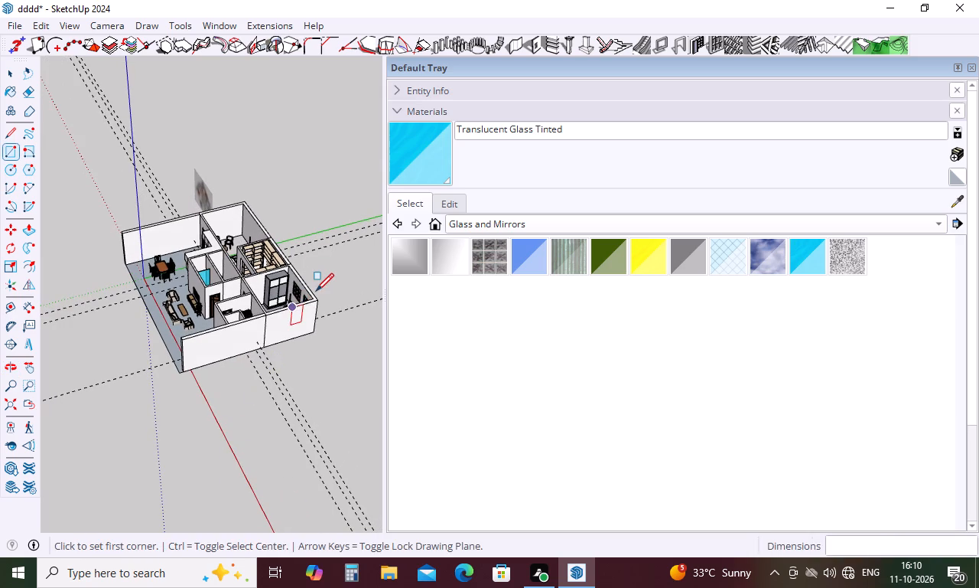
scroll(318, 289, up, 5)
key(space)
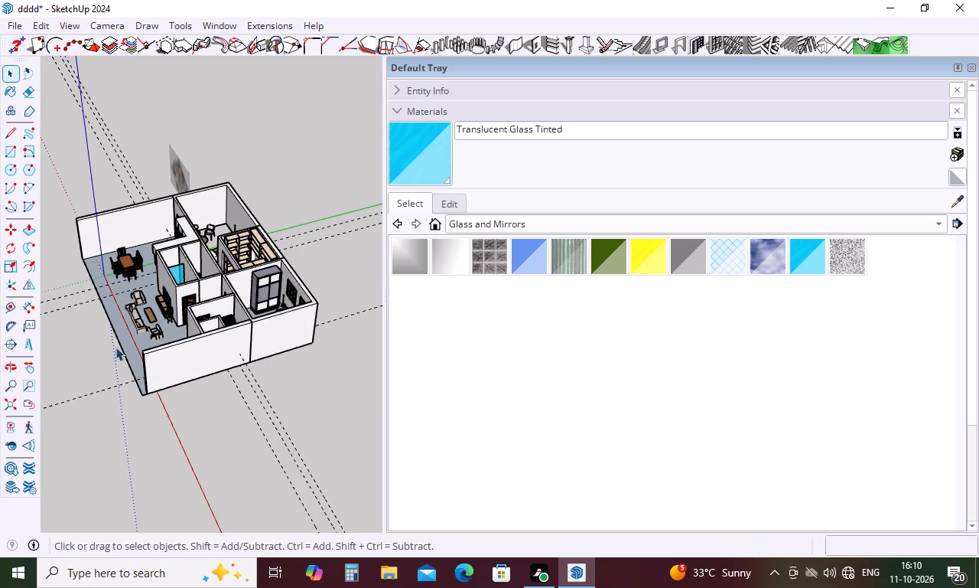
Delete all construction guides from the model.
middle_drag(275, 208, 143, 224)
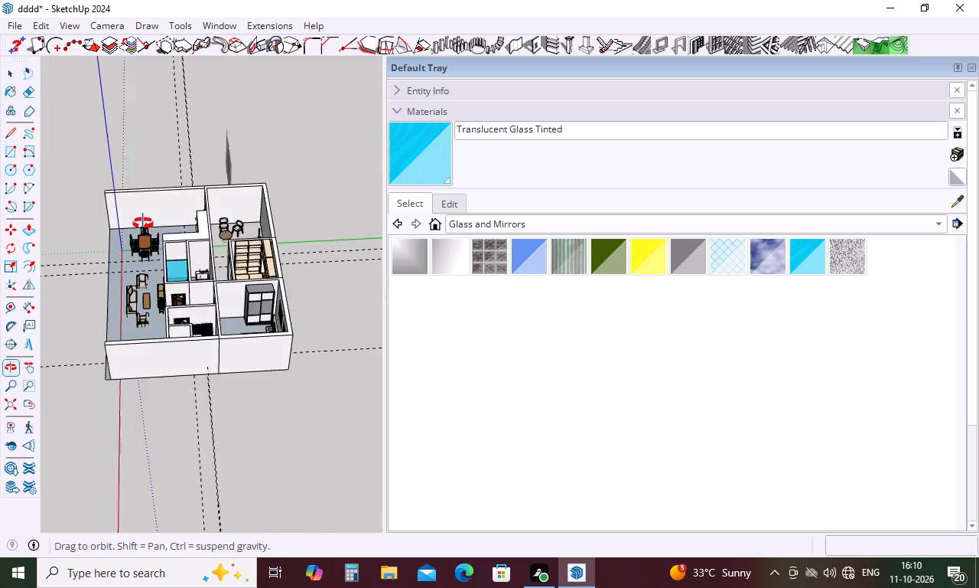
middle_drag(143, 224, 187, 96)
middle_drag(181, 351, 202, 295)
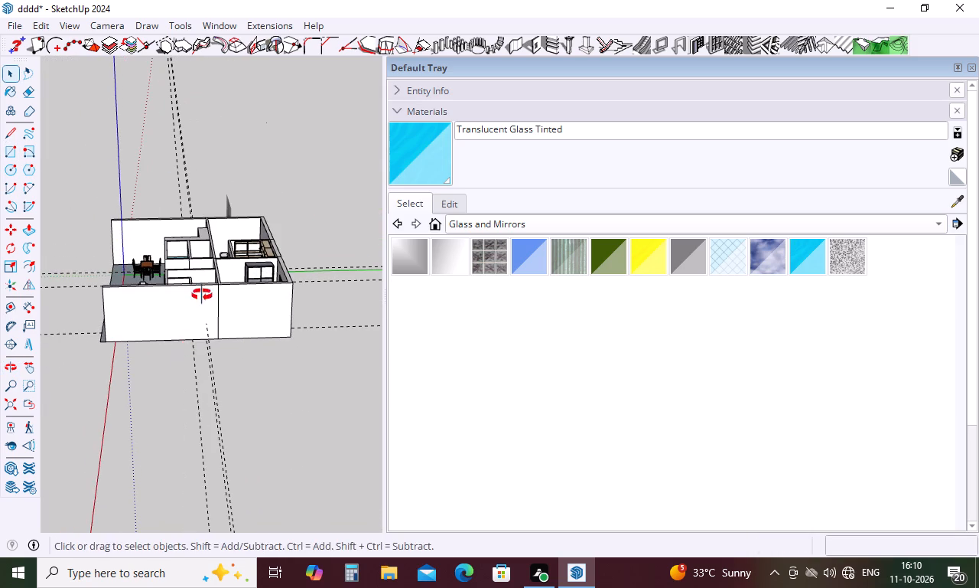
middle_drag(202, 295, 105, 229)
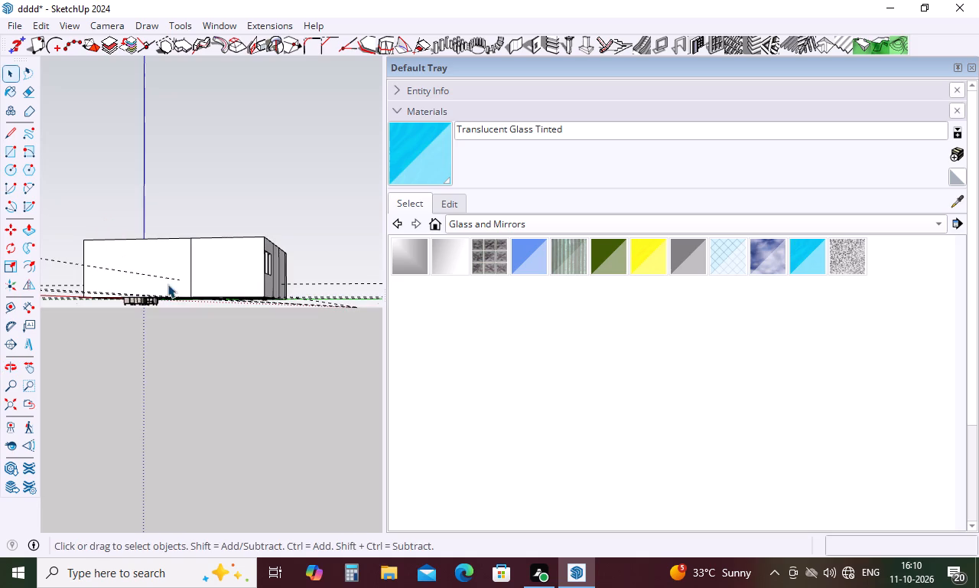
click(41, 24)
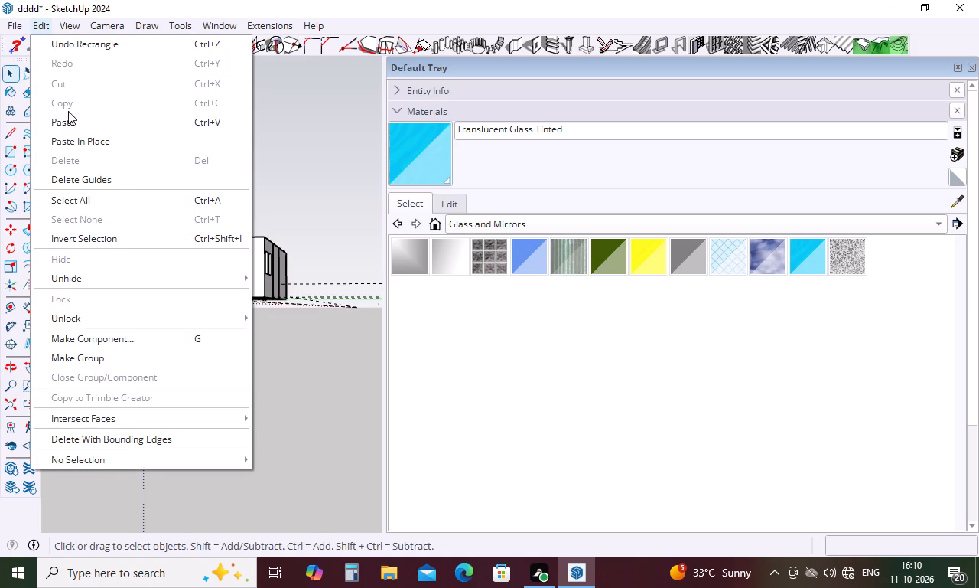
click(83, 188)
Delete the old floor face inside the bedroom's wall group, working from beneath the house, and exit the group.
scroll(265, 280, up, 3)
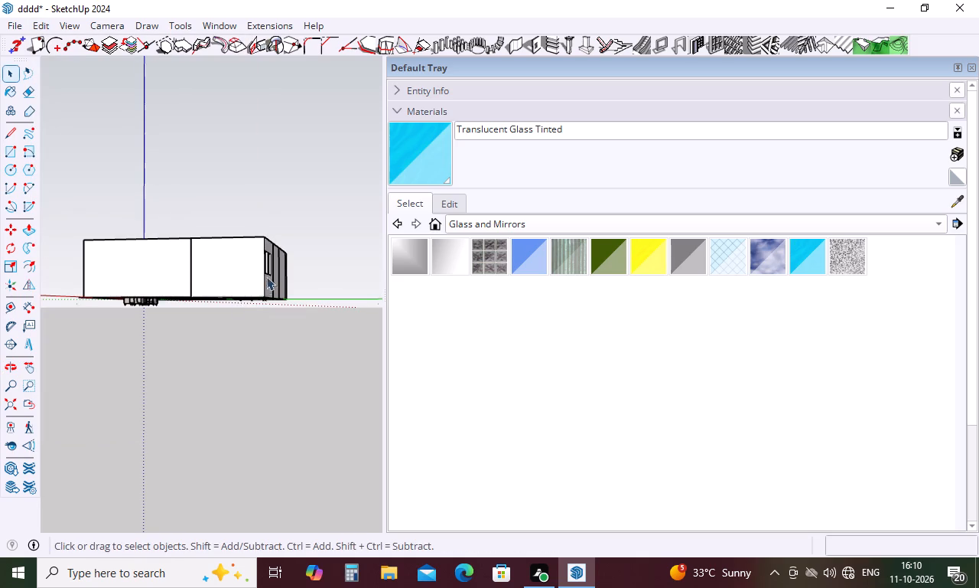
scroll(266, 276, up, 12)
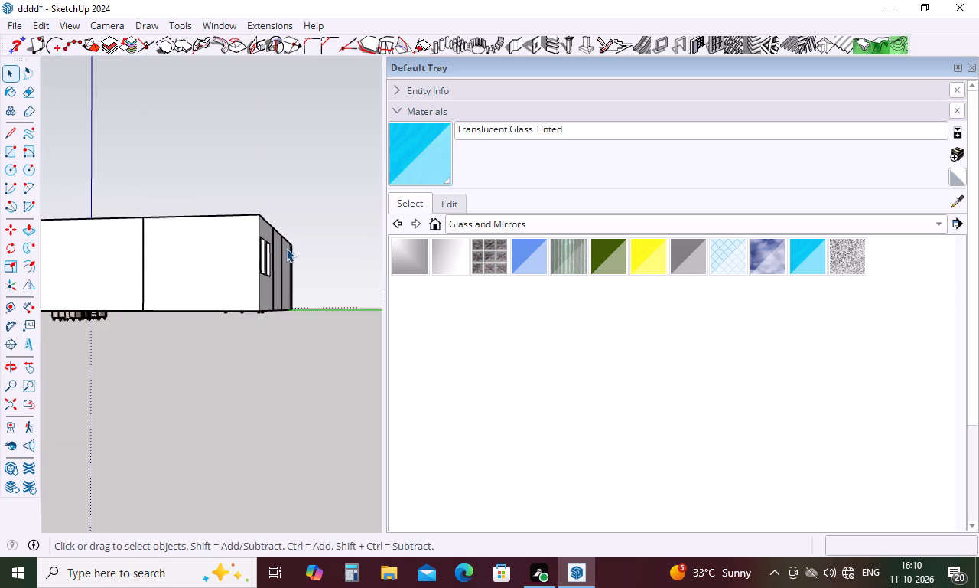
middle_drag(270, 292, 343, 188)
scroll(249, 266, up, 10)
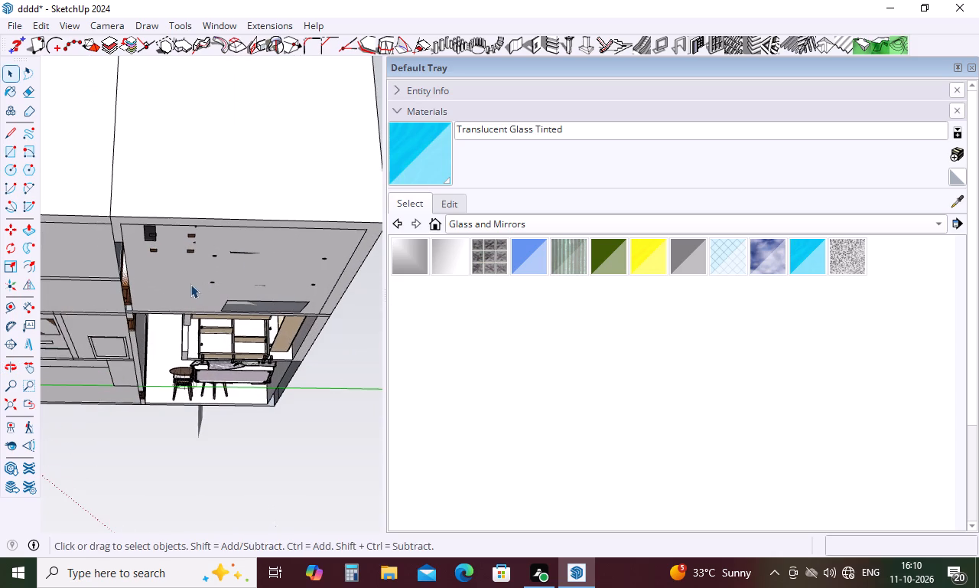
click(174, 284)
click(174, 284)
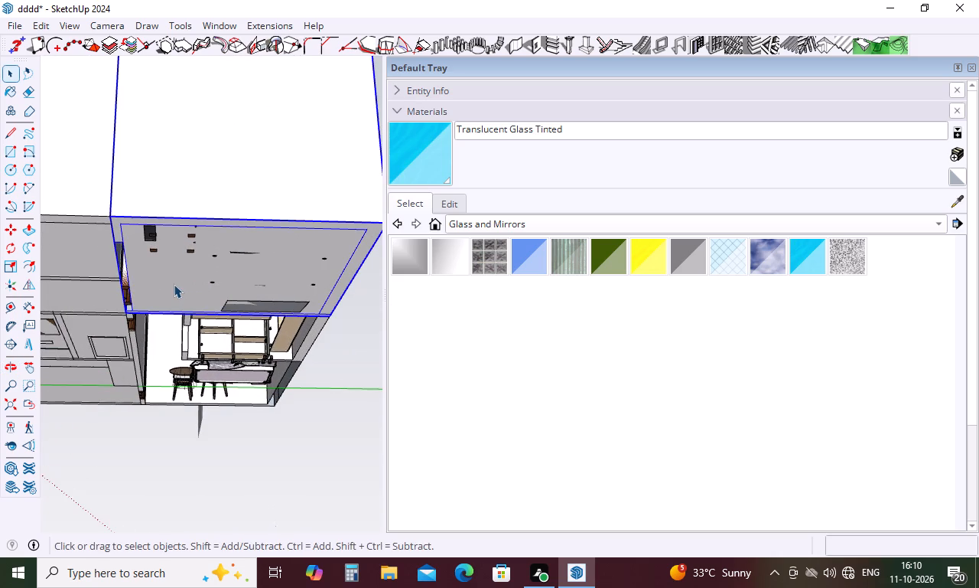
double_click(173, 280)
click(173, 280)
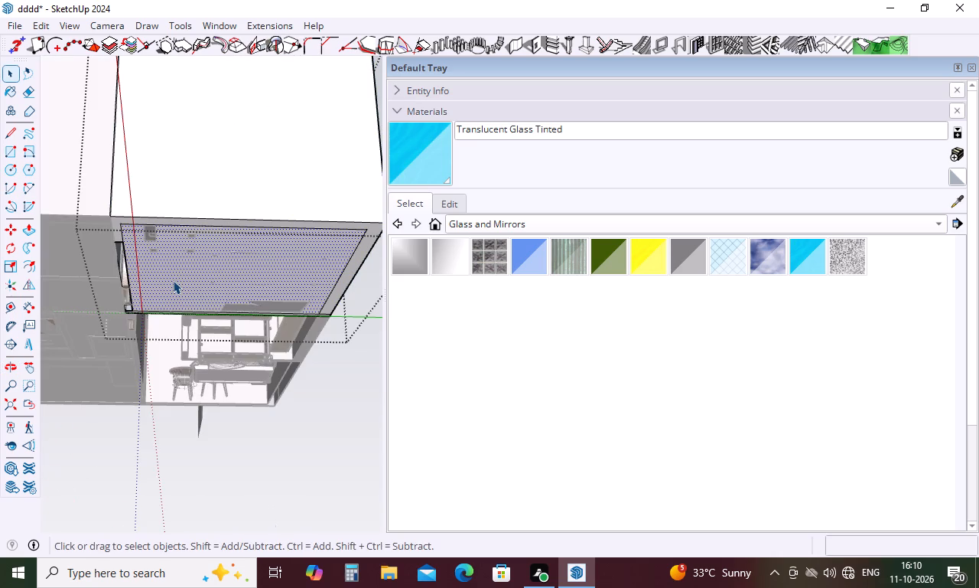
key(Delete)
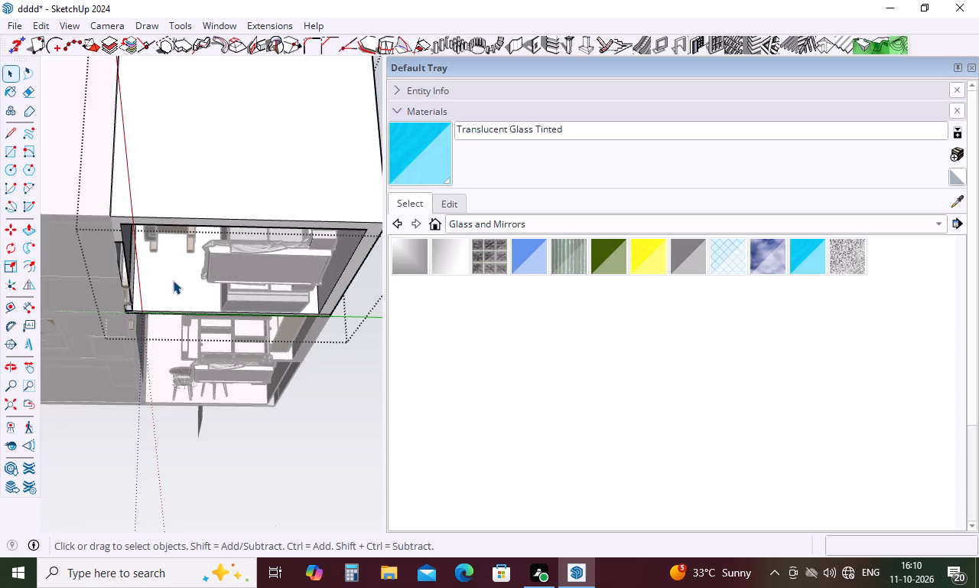
key(r)
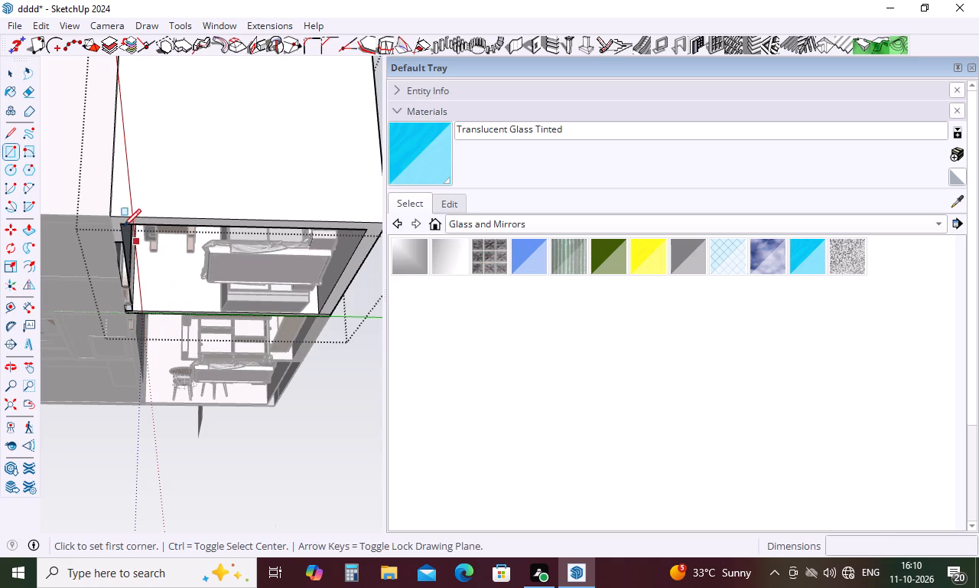
key(space)
click(150, 462)
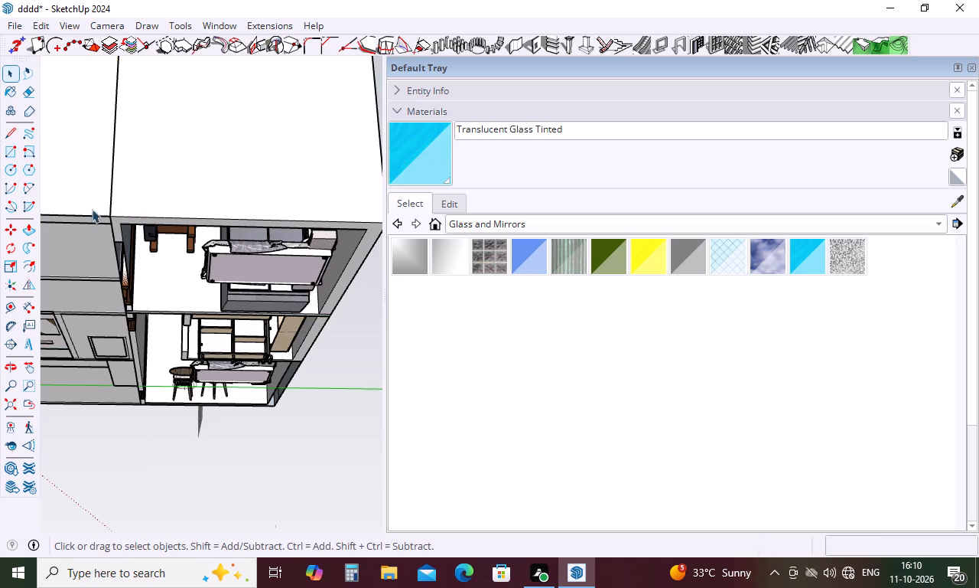
Draw a 39' 4" by 12' 6" floor rectangle under the bedroom side, from the outer wall joint to the house's far corner.
key(r)
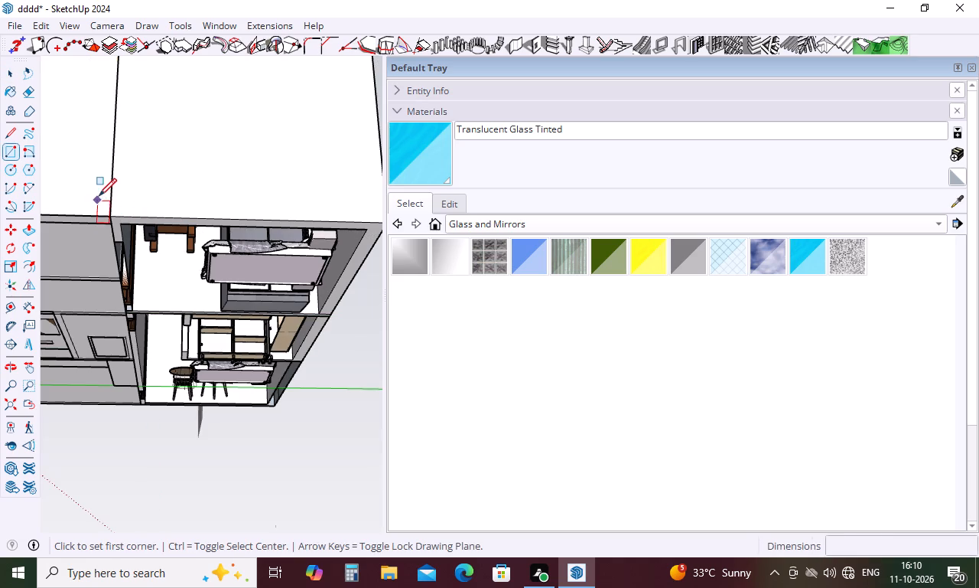
click(110, 214)
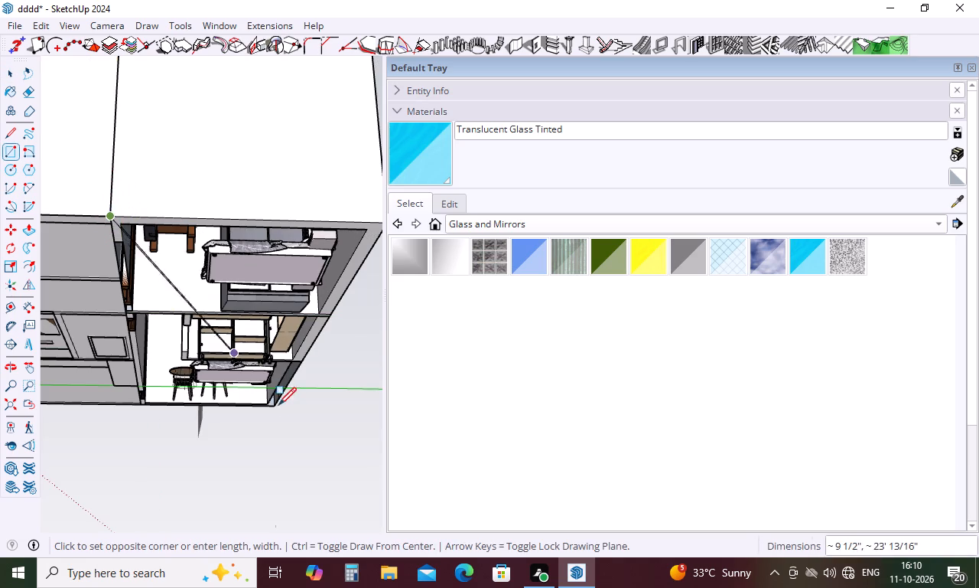
click(276, 407)
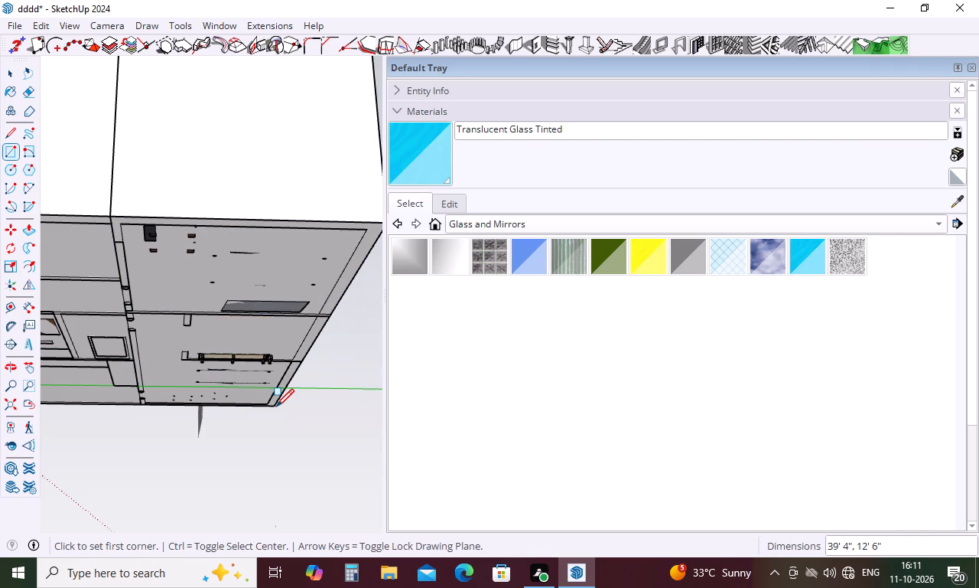
key(space)
Push/Pull the bedroom-side and living-side floor faces 1" downward to give the whole house a floor slab.
key(p)
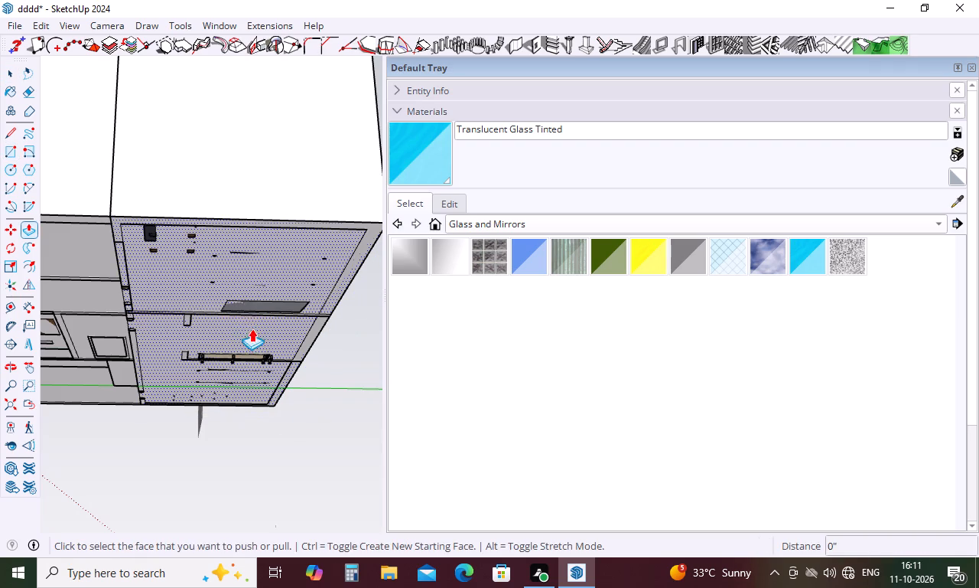
click(253, 282)
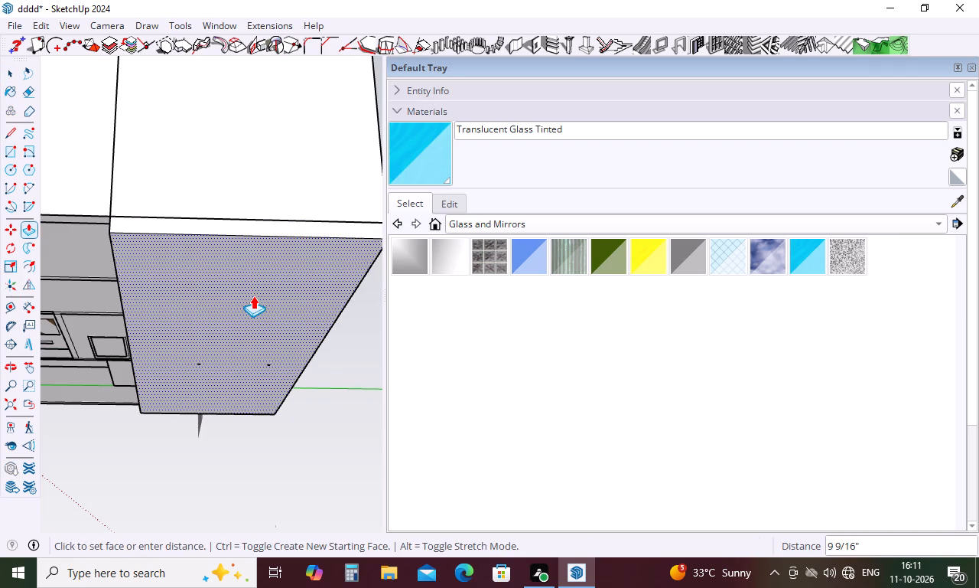
key(1)
key(Return)
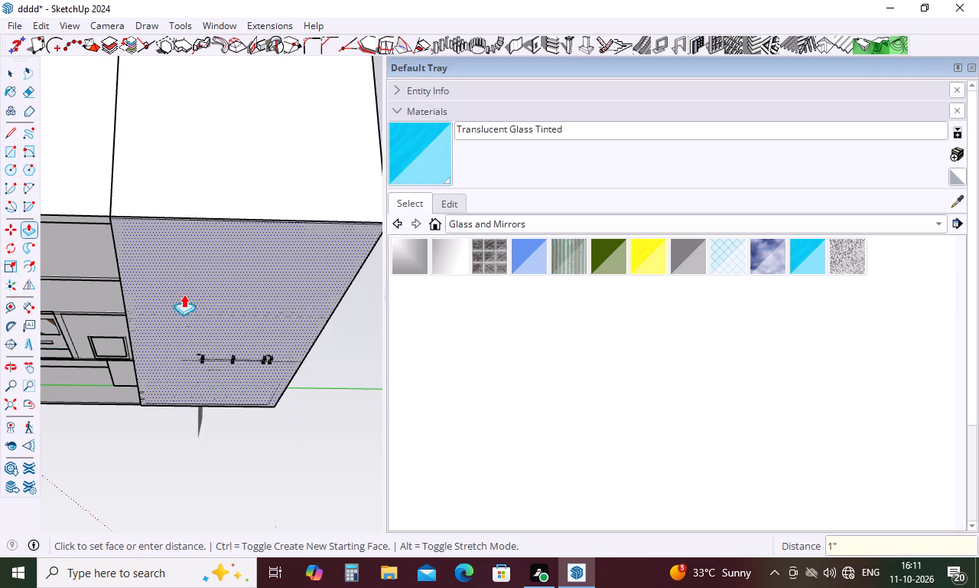
double_click(101, 253)
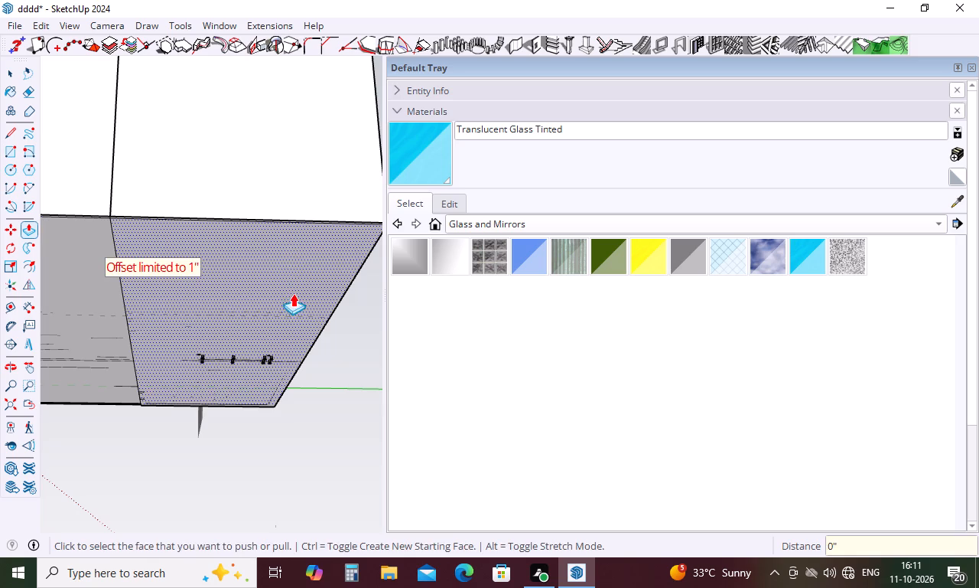
middle_drag(293, 294, 278, 409)
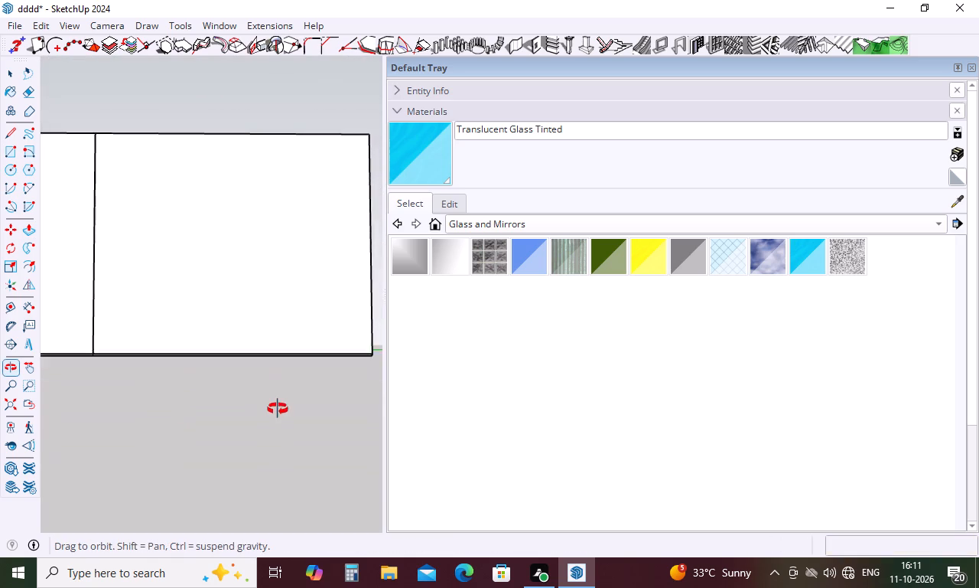
middle_drag(278, 409, 278, 436)
scroll(285, 414, down, 15)
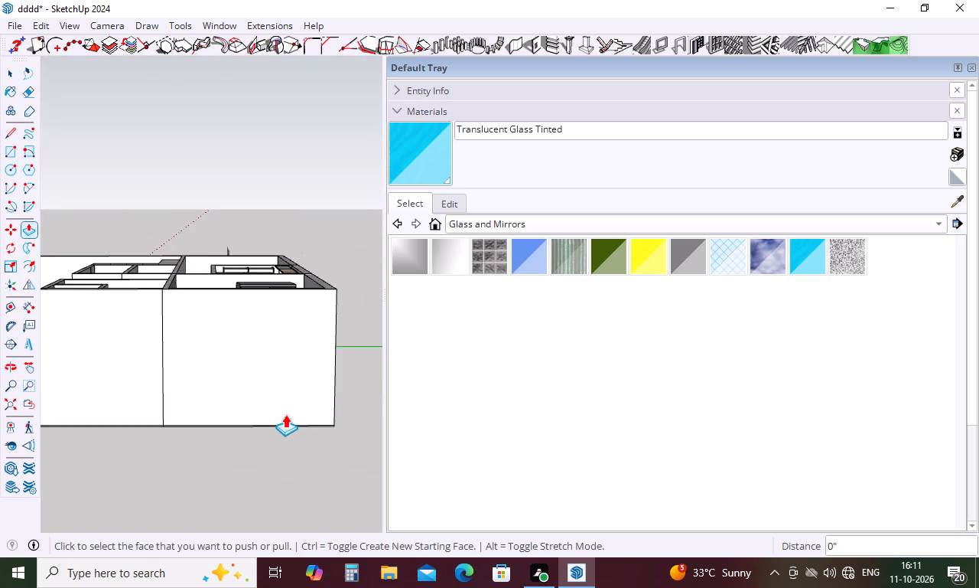
Examine the furnished house from above and compare its rooms and windows with the reference floor plan image.
scroll(285, 414, down, 2)
middle_drag(285, 418, 457, 479)
middle_drag(240, 420, 325, 464)
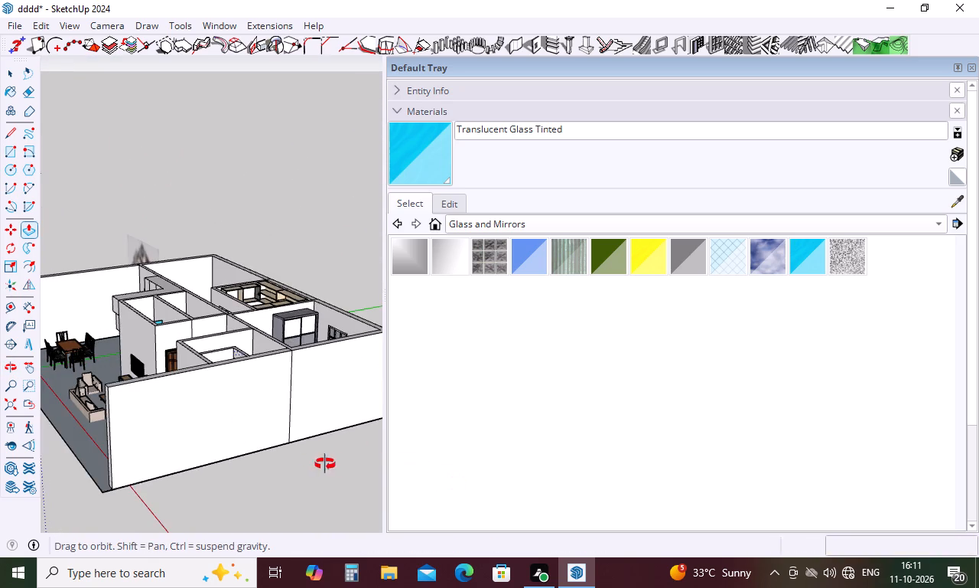
middle_drag(325, 464, 585, 529)
middle_drag(136, 391, 222, 427)
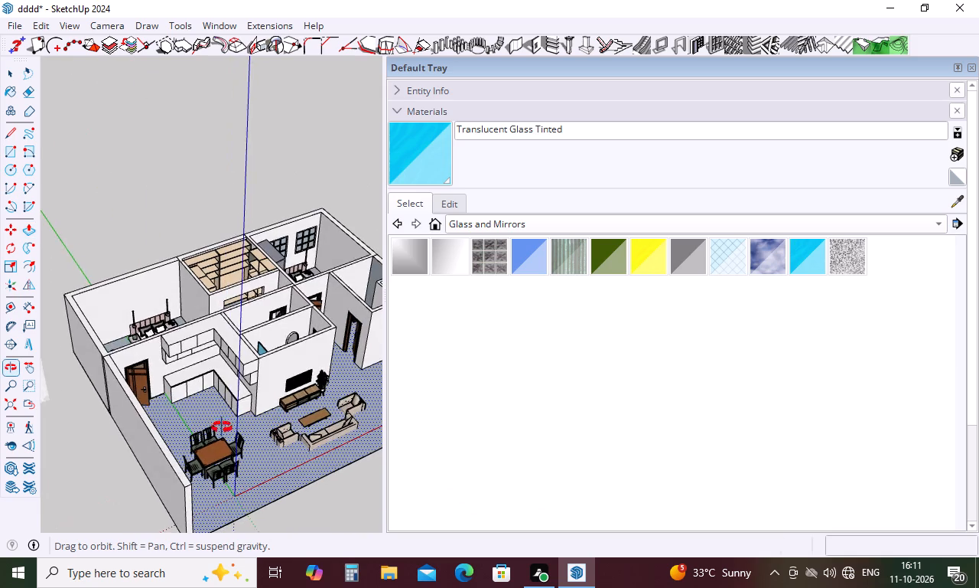
middle_drag(222, 427, 216, 426)
scroll(239, 384, down, 17)
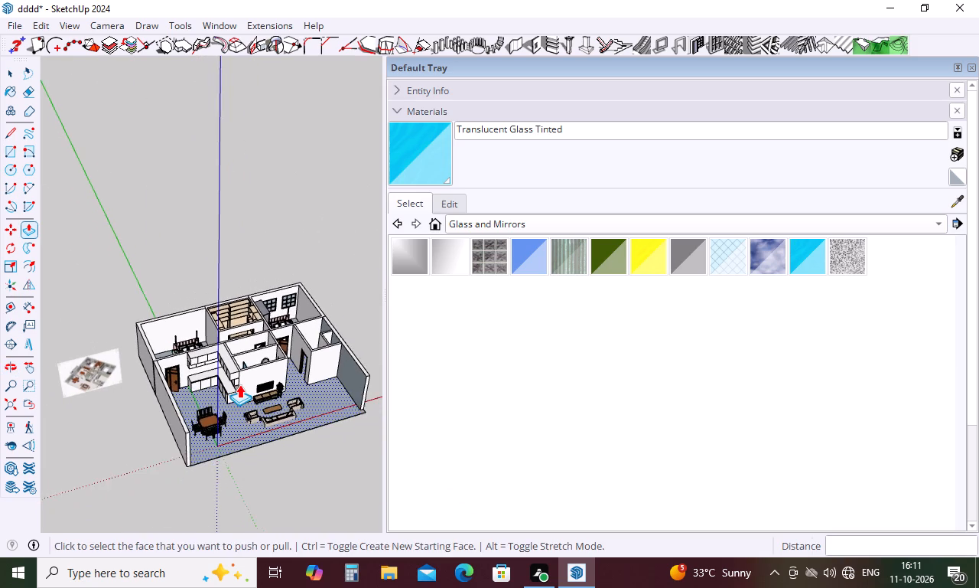
scroll(60, 339, up, 5)
scroll(116, 403, up, 12)
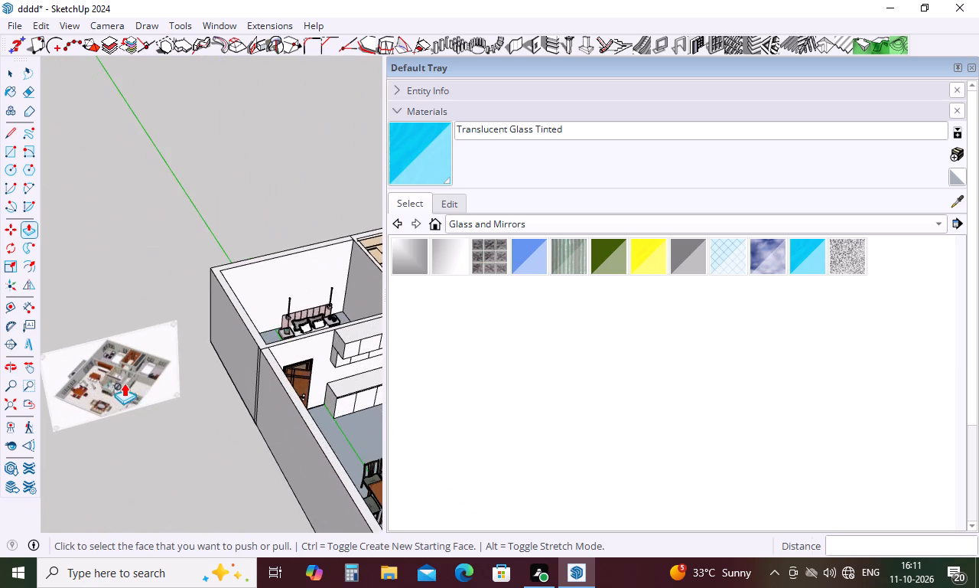
scroll(96, 377, up, 6)
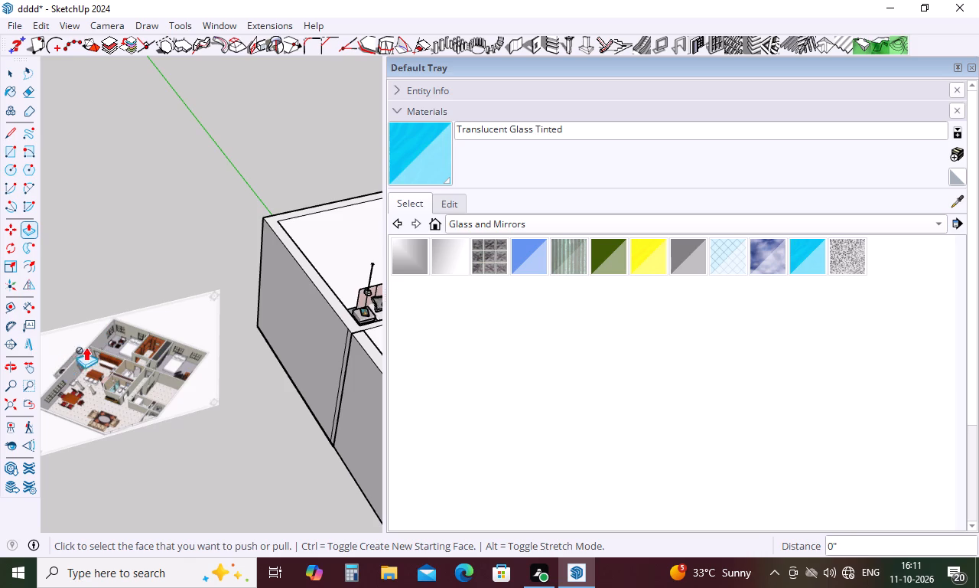
scroll(105, 354, down, 2)
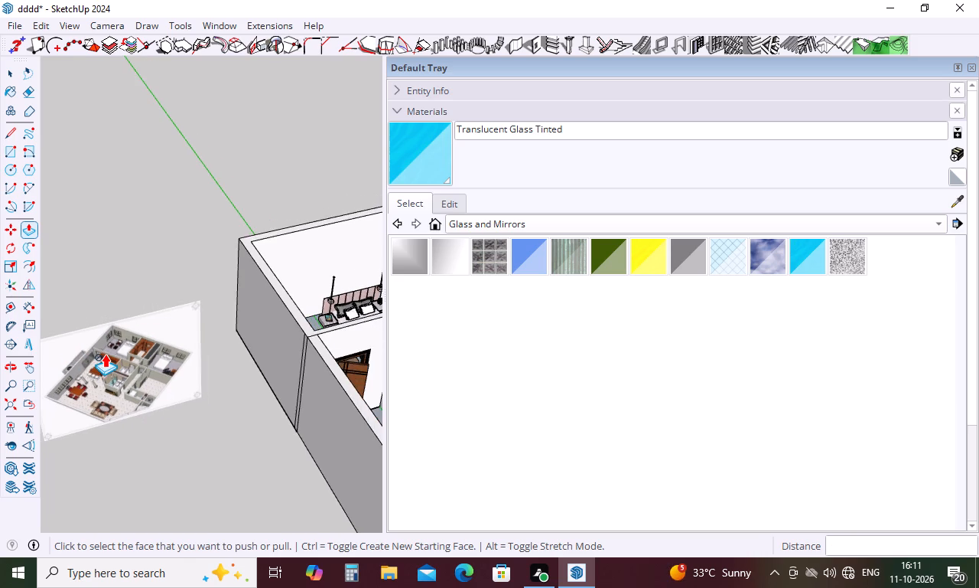
scroll(105, 354, down, 15)
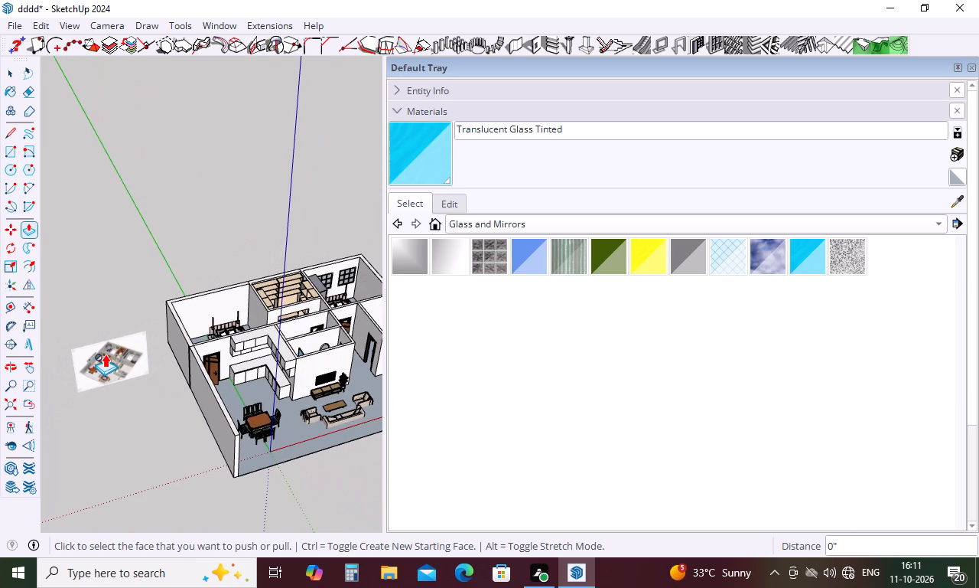
scroll(148, 334, up, 13)
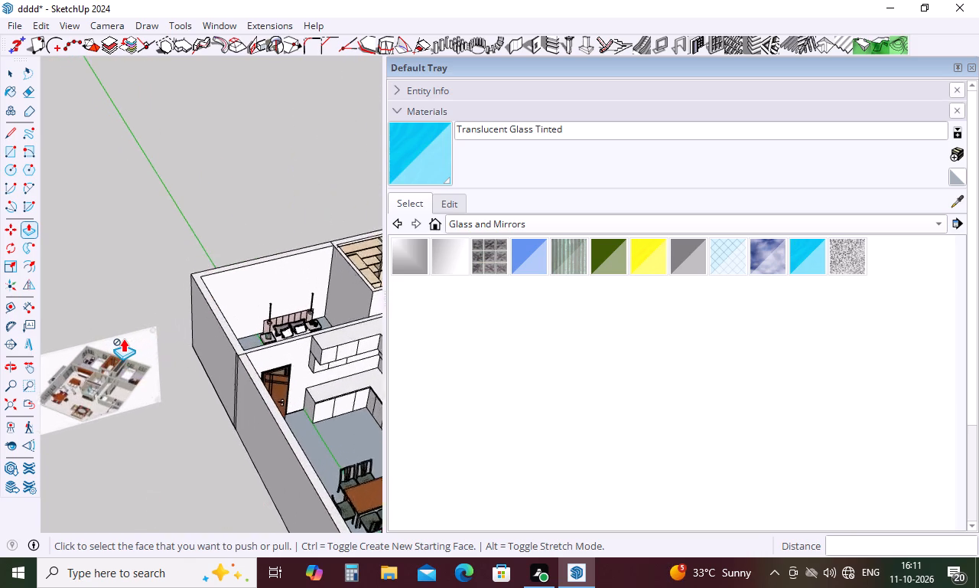
scroll(123, 338, up, 2)
scroll(123, 338, down, 4)
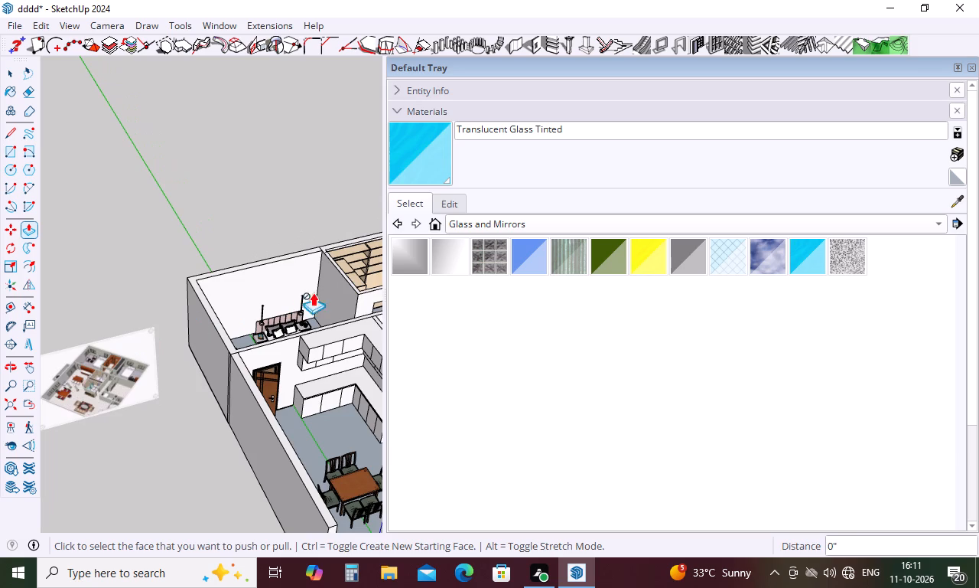
Move the bed group in the back bedroom about 1' 7" along the headboard wall, toward the partition beside the wardrobe room.
scroll(335, 277, up, 9)
middle_drag(323, 288, 300, 371)
scroll(303, 297, up, 4)
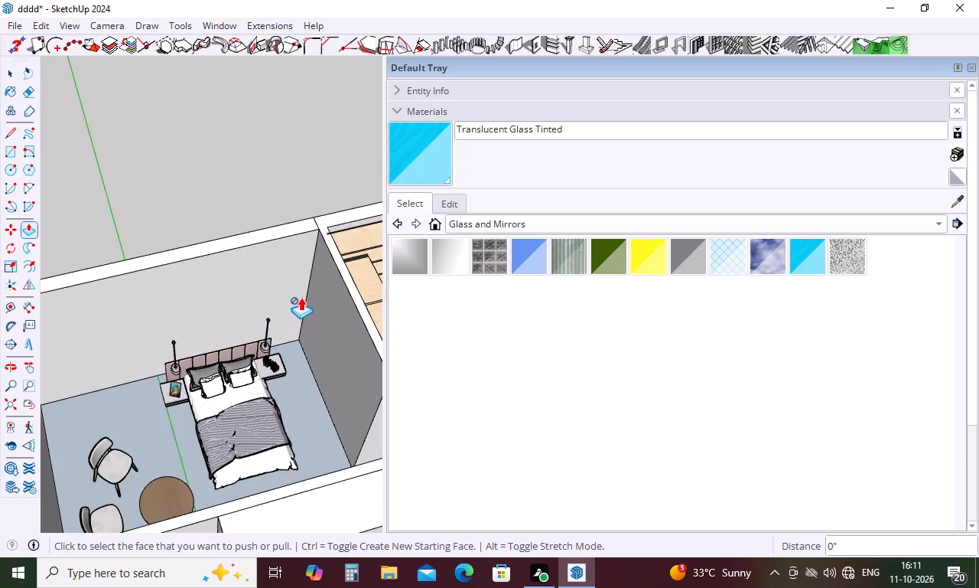
key(m)
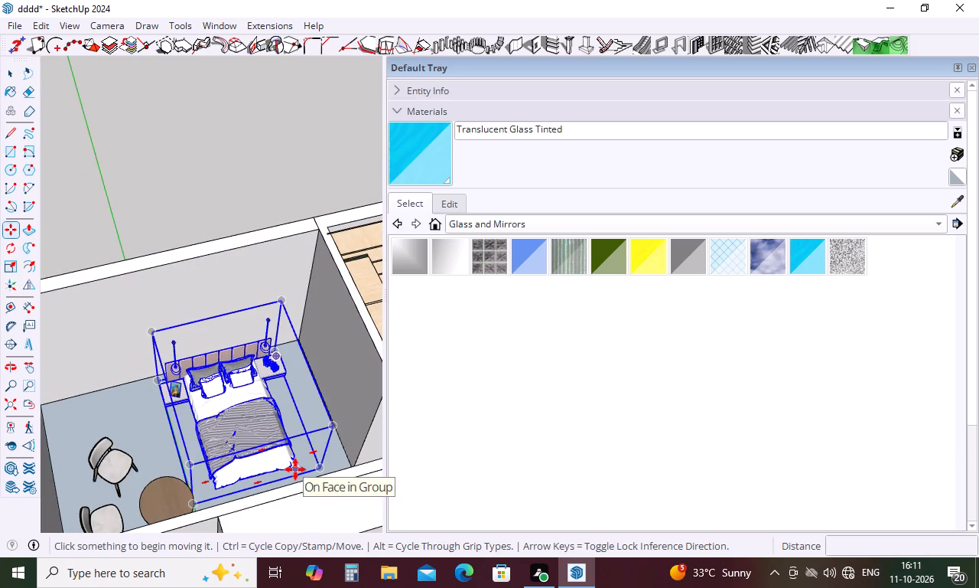
click(295, 469)
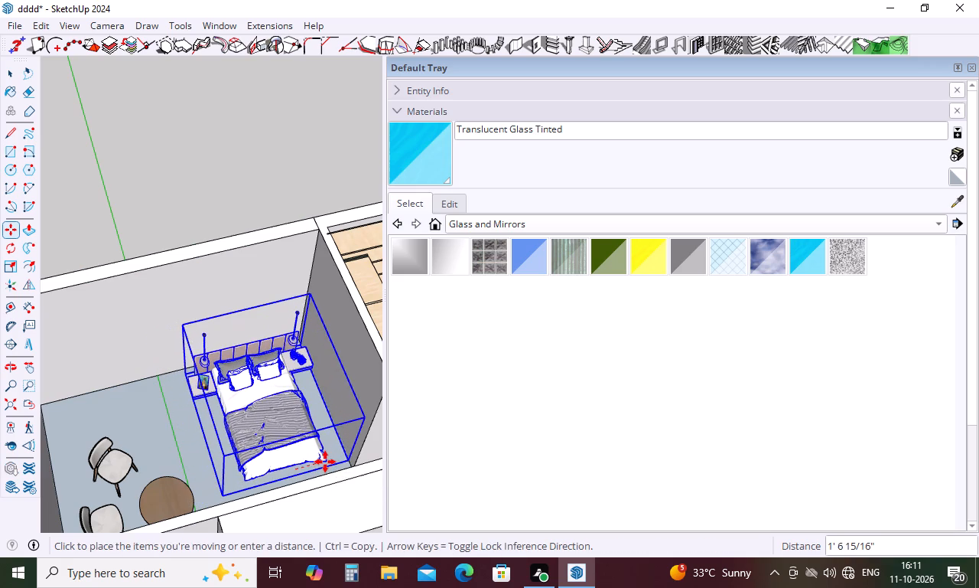
click(325, 462)
key(space)
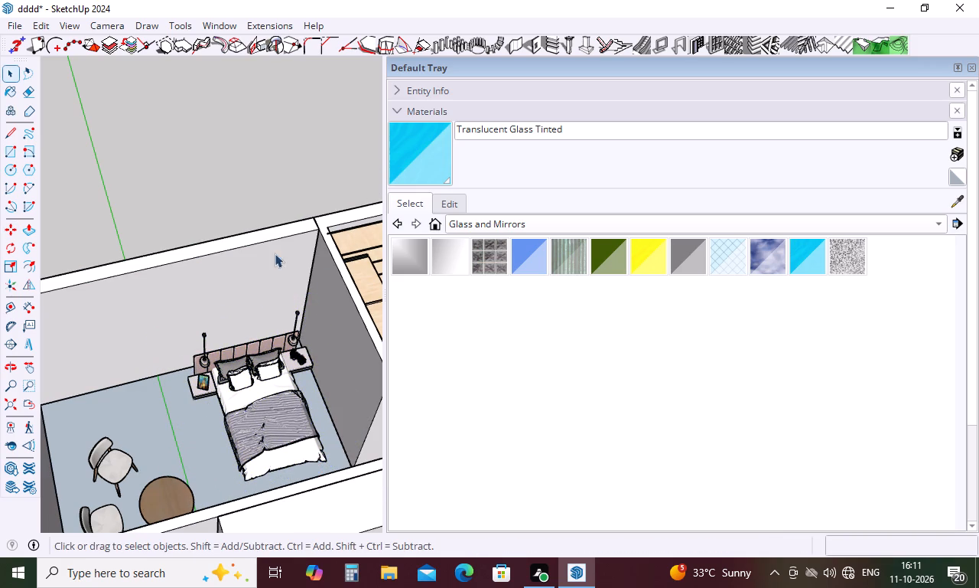
Set the Create Wall Opening size to 4' wide by 5' high, leaving the opening unplaced.
middle_drag(275, 253, 216, 177)
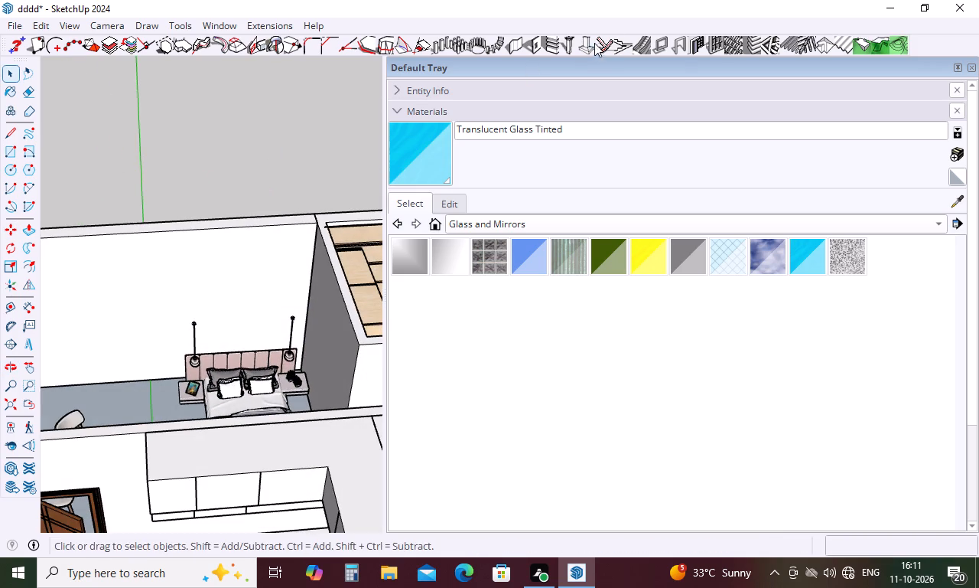
click(538, 45)
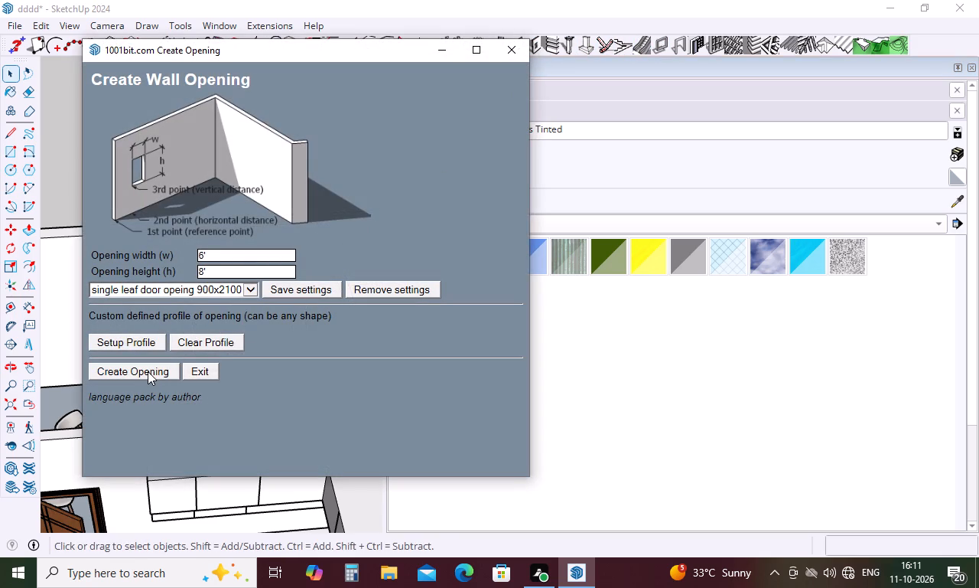
click(210, 250)
key(BackSpace)
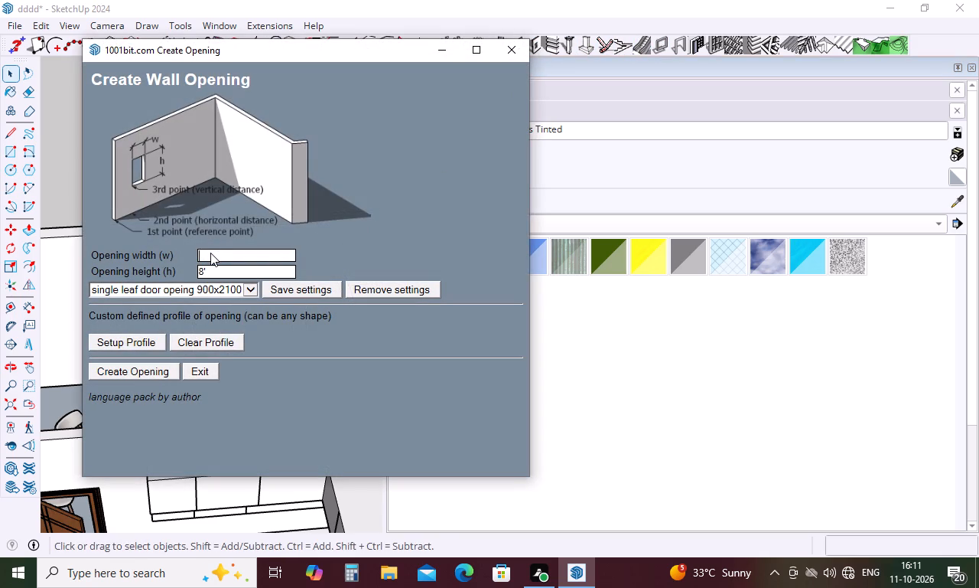
text(4')
click(214, 270)
key(BackSpace)
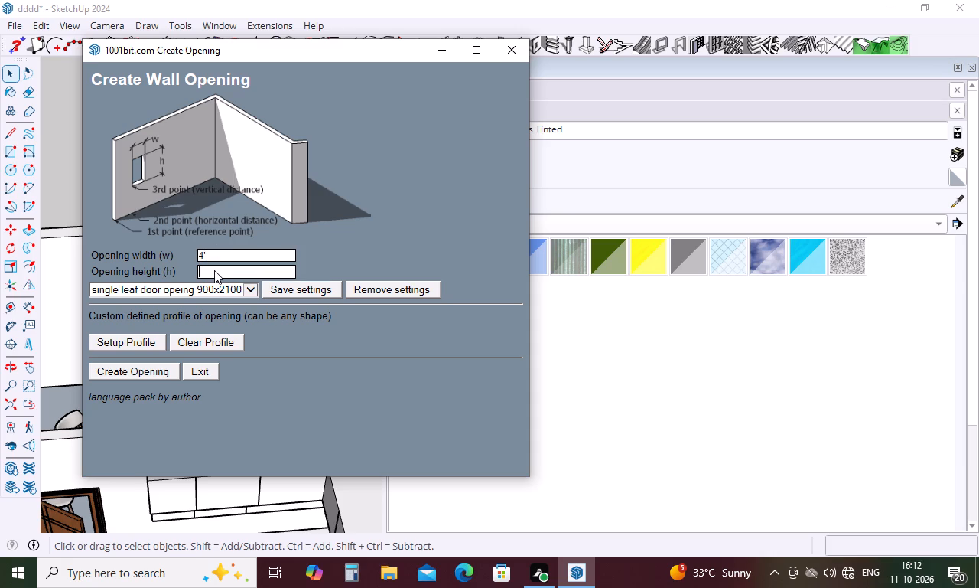
text(5')
key(Return)
click(220, 260)
click(150, 371)
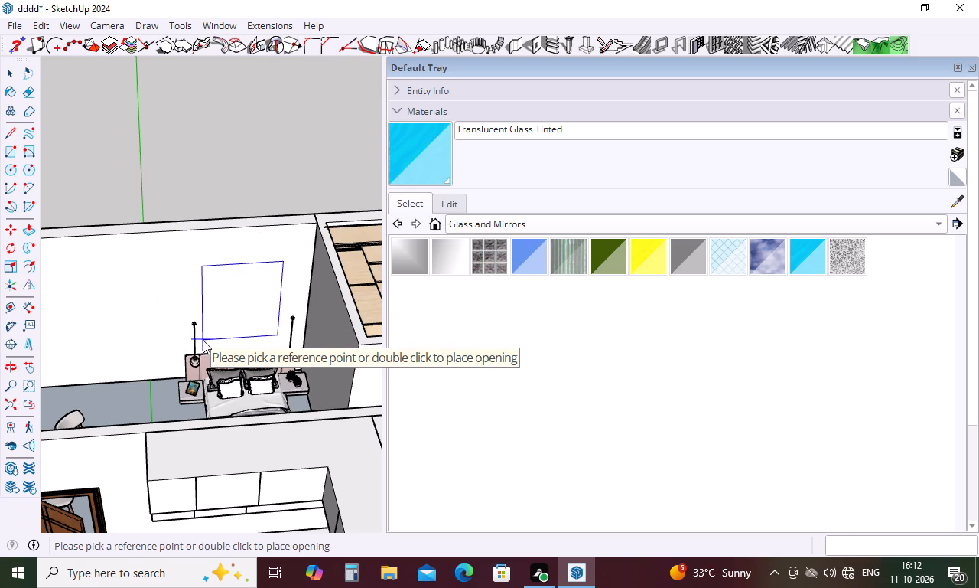
key(Escape)
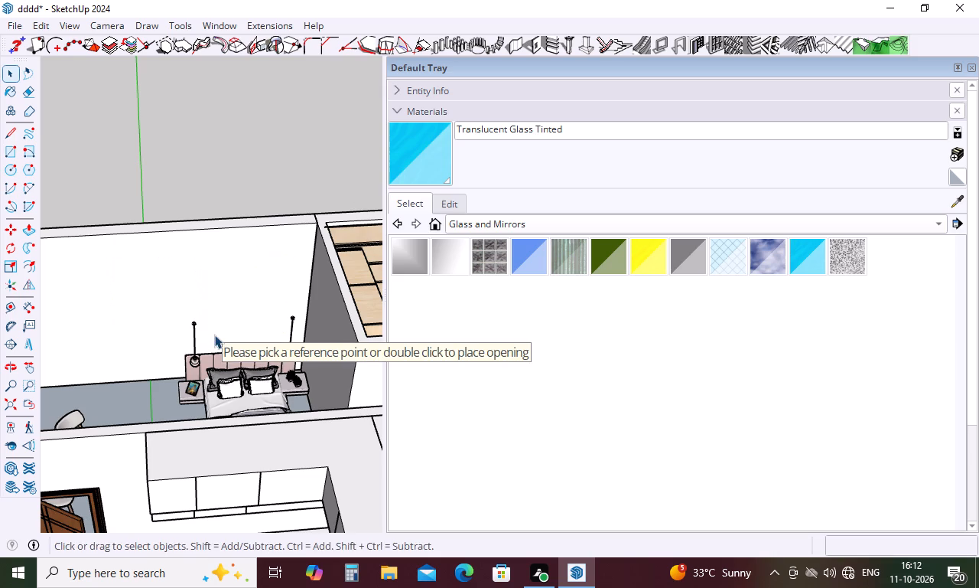
Add a horizontal guide 3' above the floor on the bedroom wall behind the bed.
key(t)
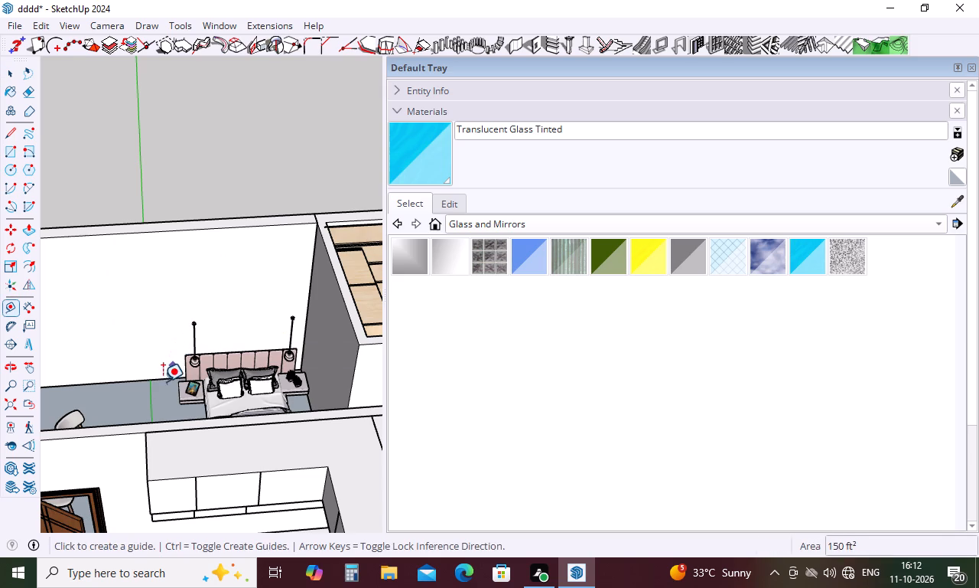
click(163, 377)
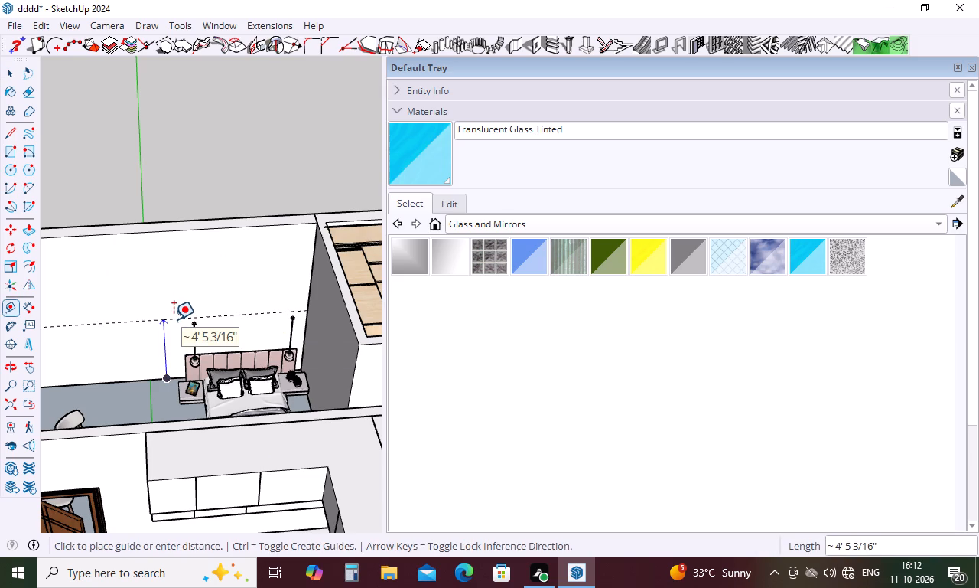
text(3')
key(Return)
key(space)
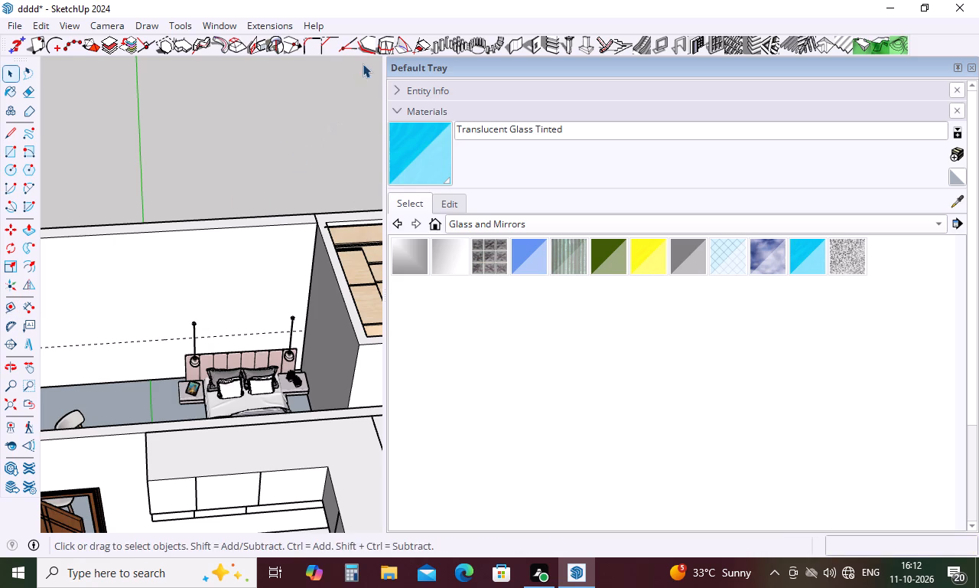
Cut a 4' by 5' window opening above the bed's headboard, with its sill on the guide line.
click(530, 44)
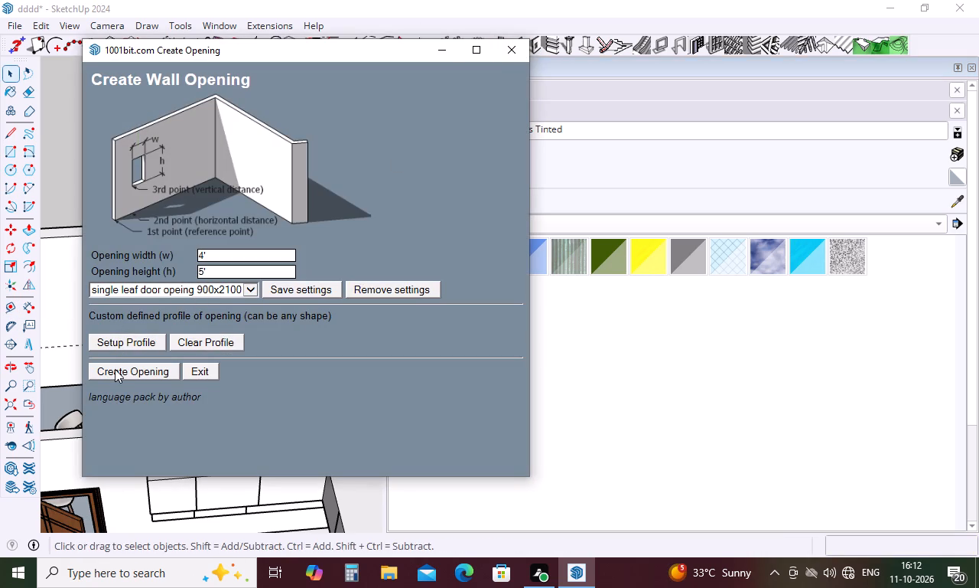
click(115, 369)
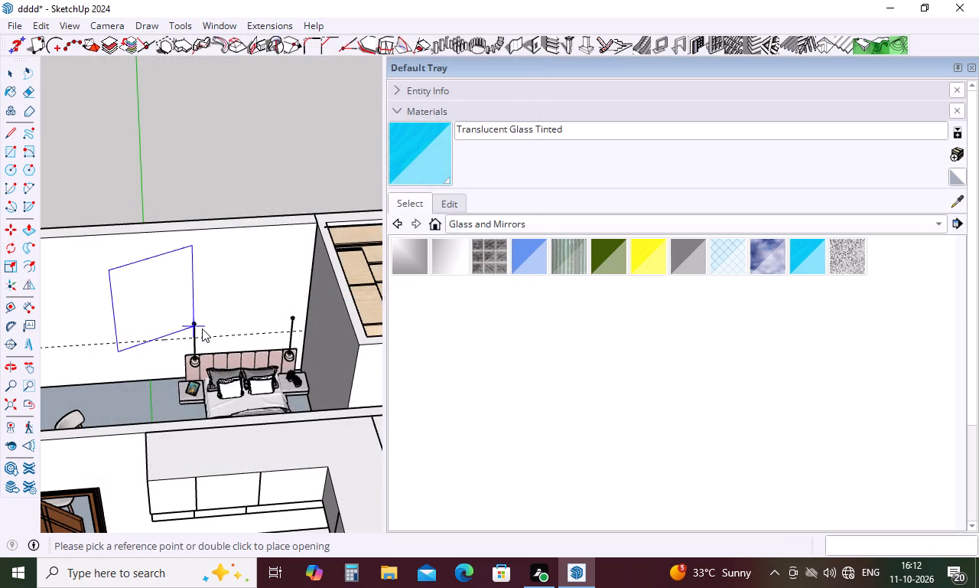
click(205, 336)
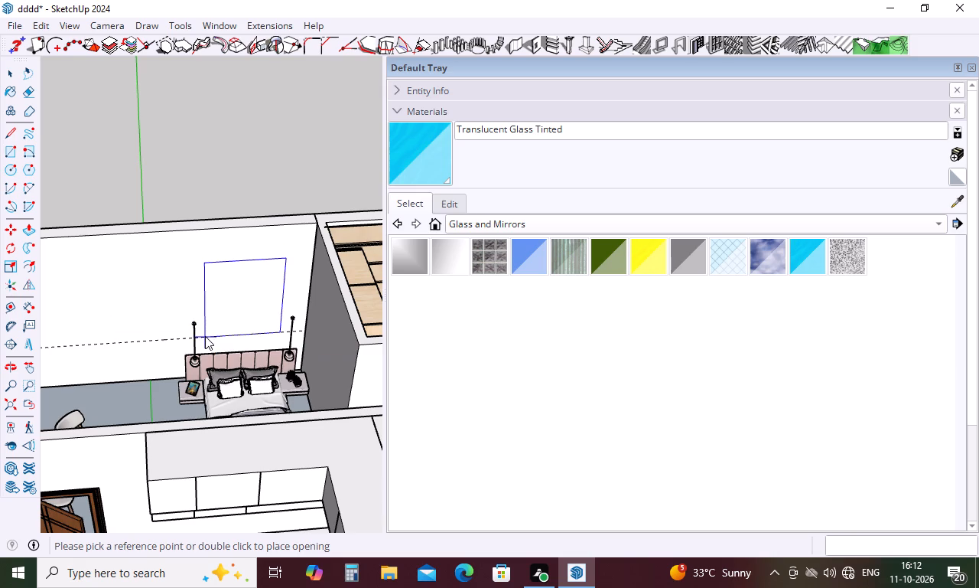
click(205, 336)
key(space)
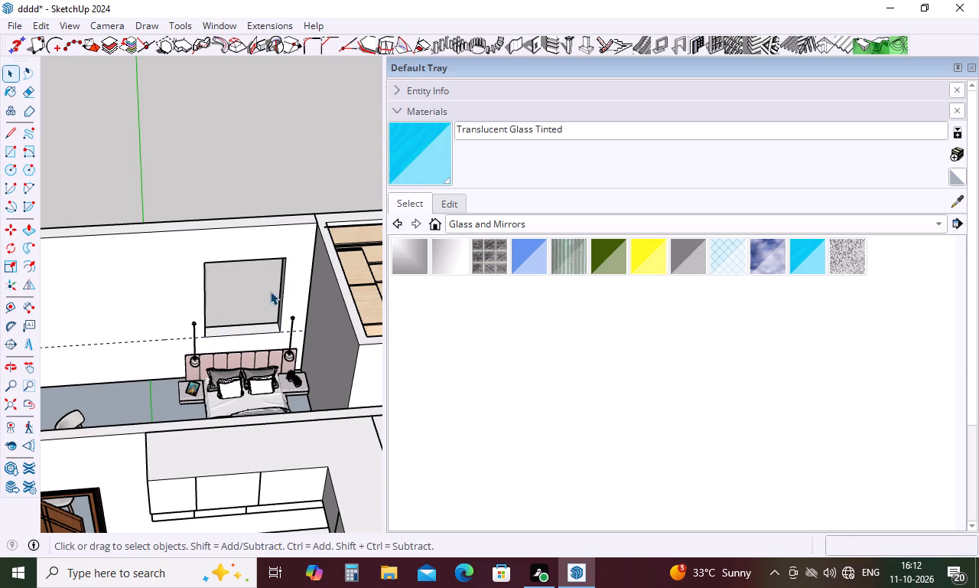
Close the opening above the bed with a rectangle and convert it into a rectangular-frame panel with 3 rows and 3 columns.
key(r)
click(203, 266)
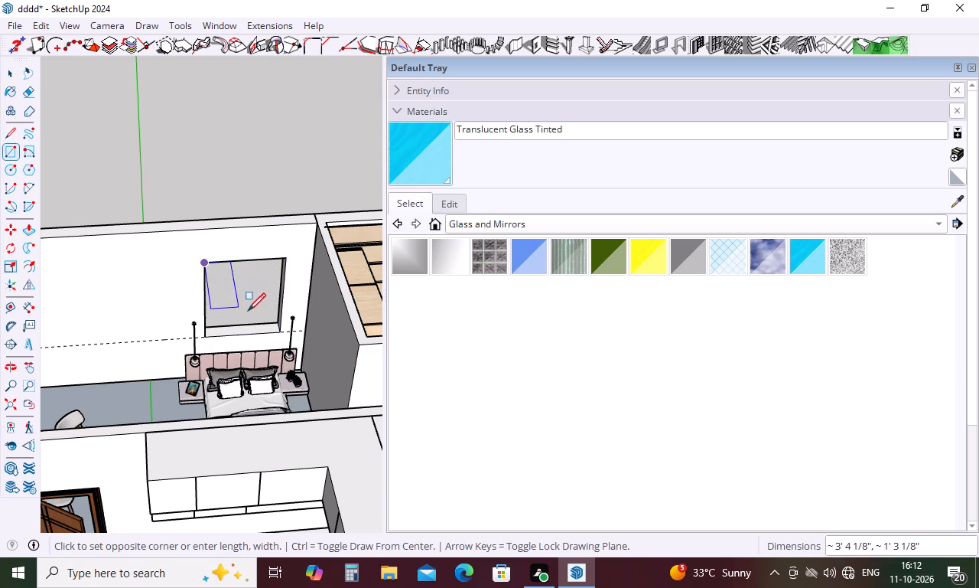
click(285, 336)
key(space)
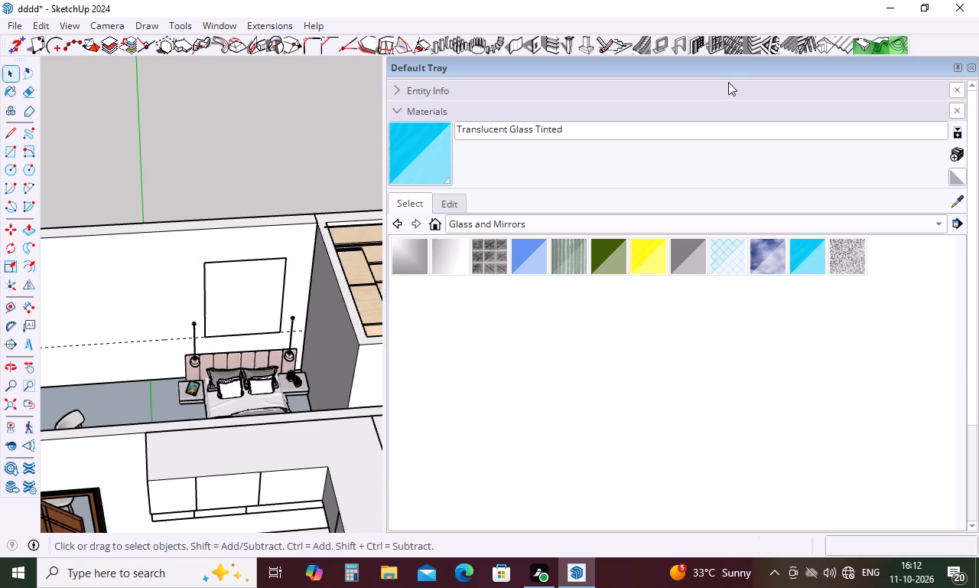
click(711, 44)
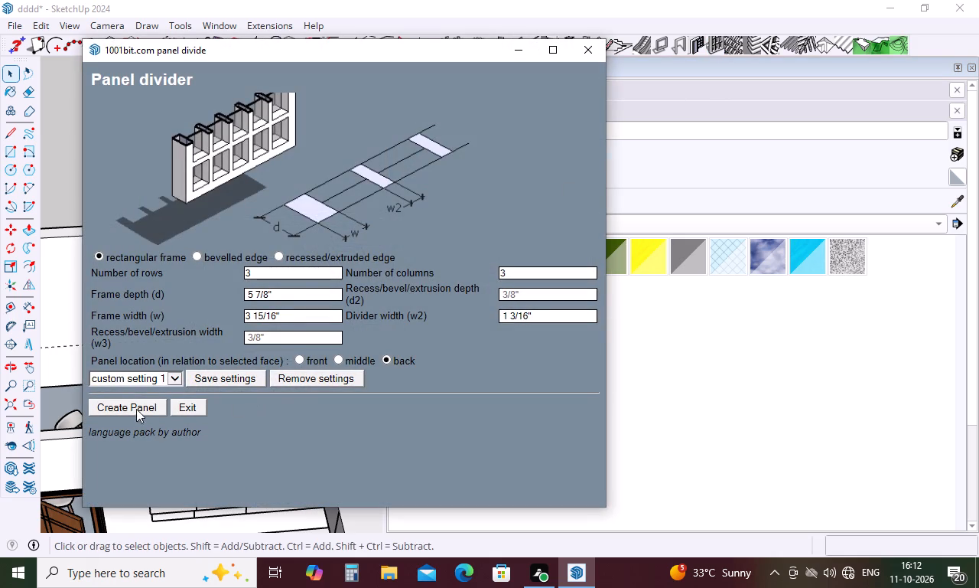
click(135, 404)
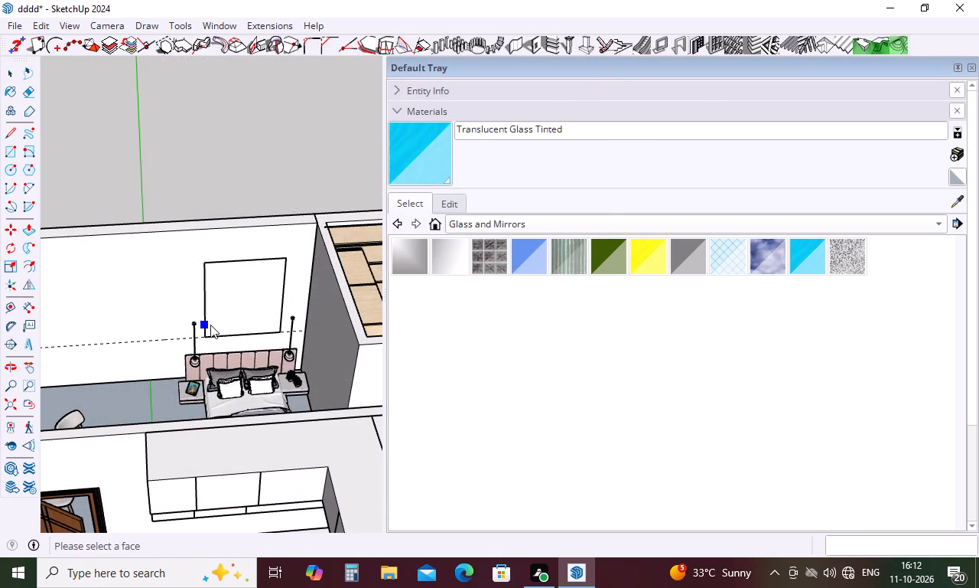
click(210, 325)
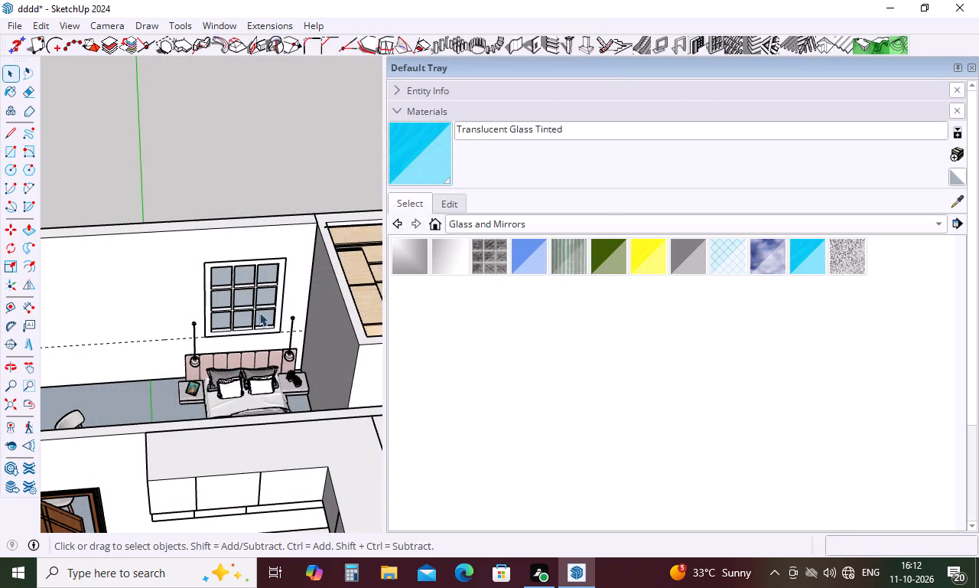
Cut a 3' wide by 4' high window opening in the bed wall beside the far corner, with its sill on the guide line.
scroll(262, 309, down, 10)
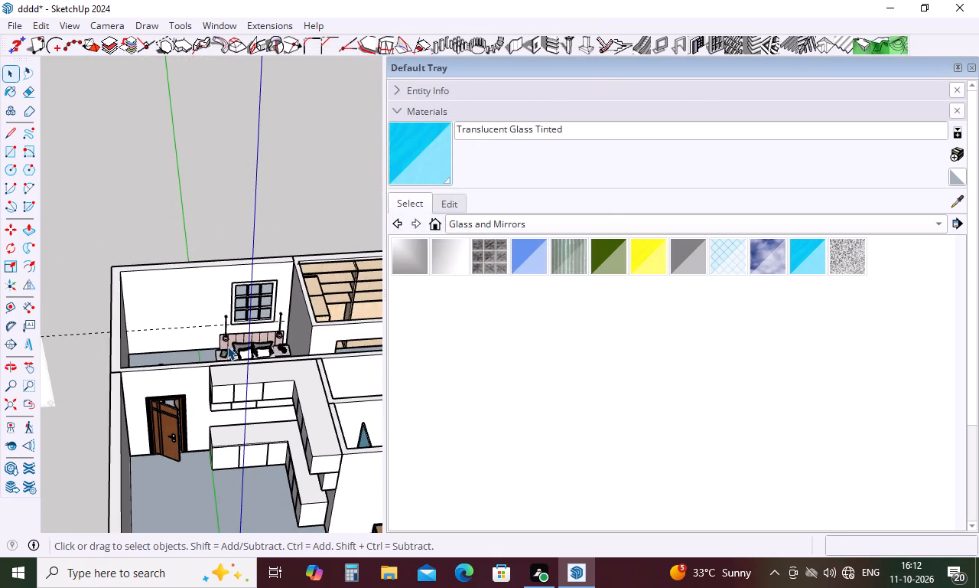
key(Escape)
key(space)
click(533, 51)
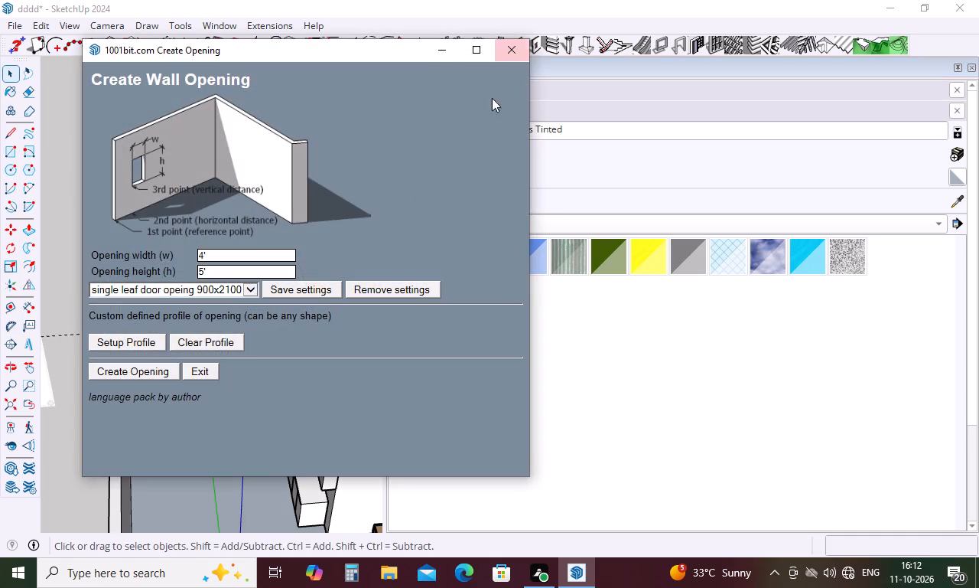
click(221, 265)
key(BackSpace)
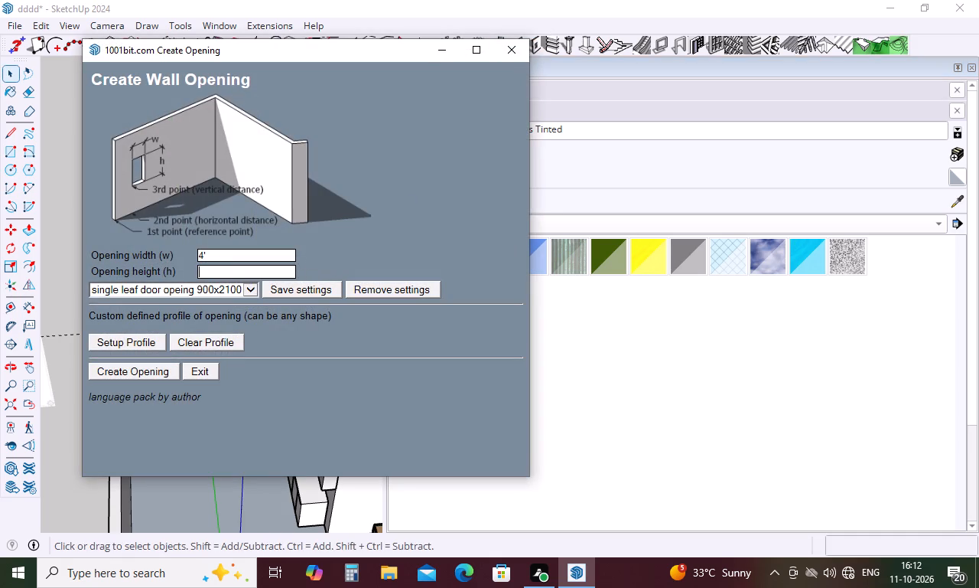
click(214, 251)
key(BackSpace)
key(3)
key(apostrophe)
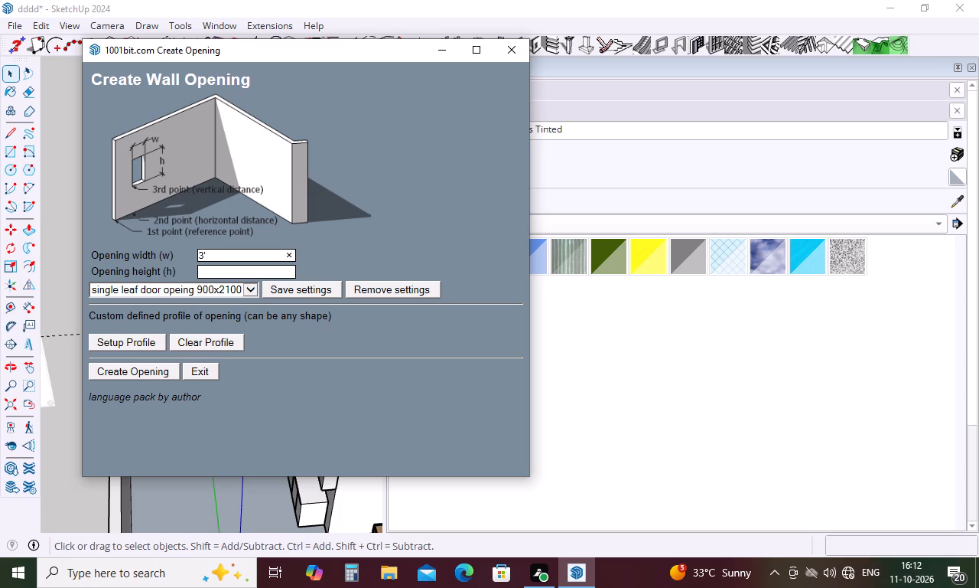
click(210, 270)
key(4)
key(apostrophe)
key(Return)
click(141, 374)
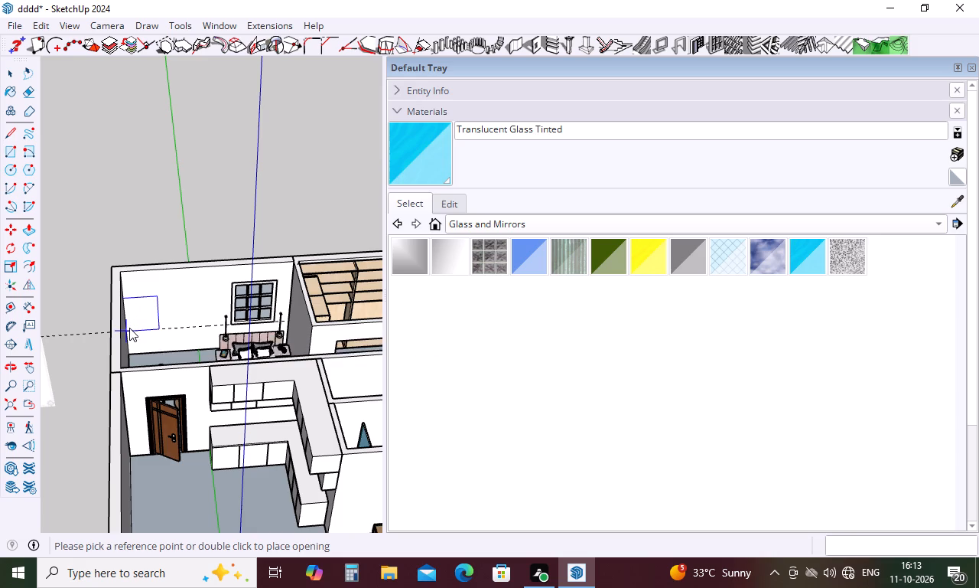
click(129, 328)
double_click(129, 328)
key(space)
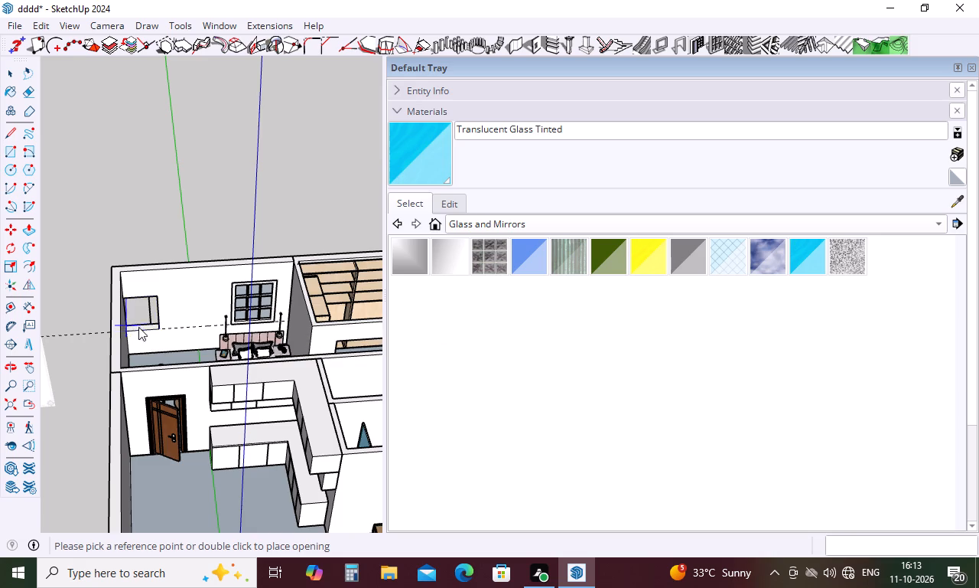
Inside the wall group, delete the leftover line pieces at the corner opening on the exterior face and leave the group.
scroll(161, 320, down, 1)
scroll(163, 313, up, 2)
middle_drag(164, 309, 122, 484)
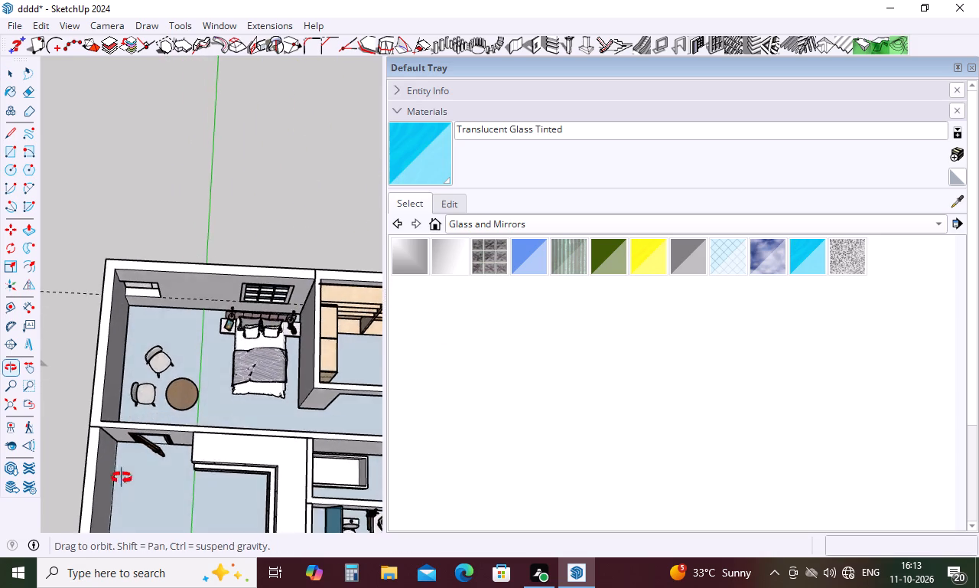
middle_drag(157, 342, 100, 498)
scroll(181, 268, up, 4)
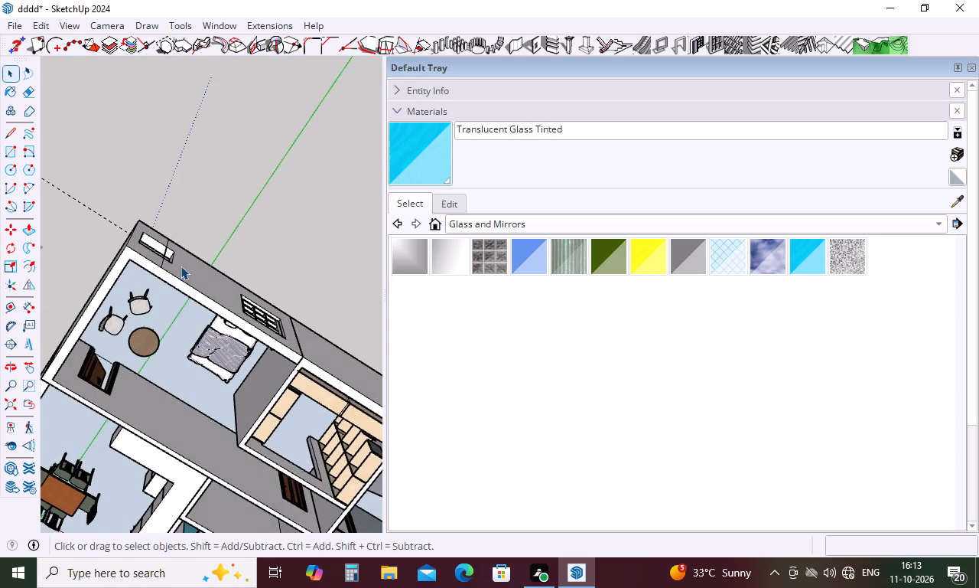
scroll(176, 252, up, 9)
click(152, 248)
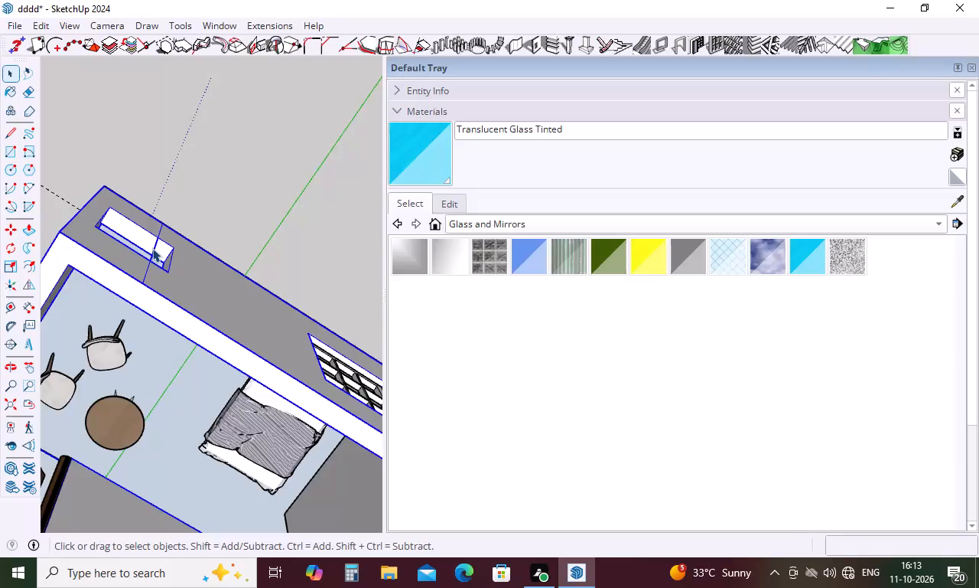
double_click(152, 249)
click(152, 249)
triple_click(152, 249)
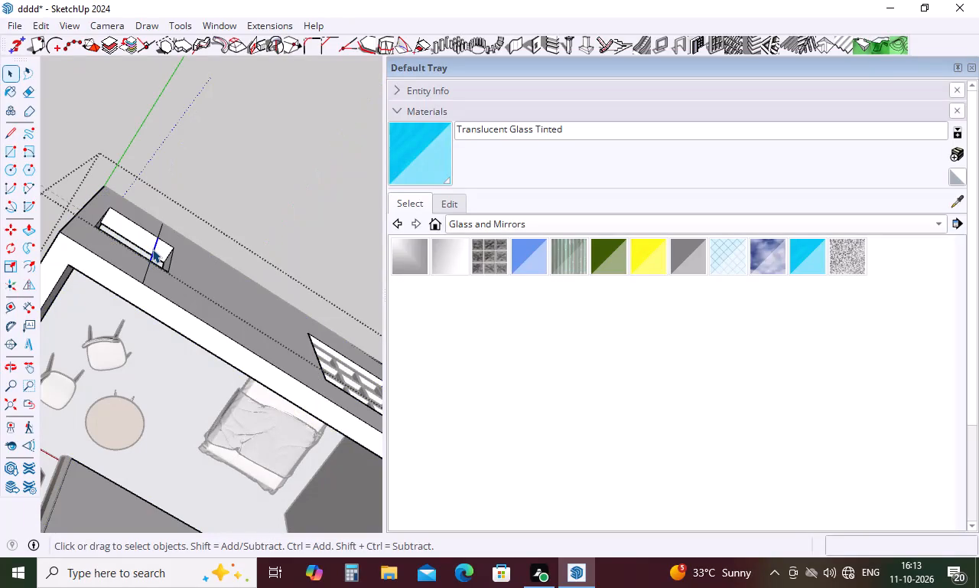
click(152, 249)
click(152, 249)
key(Delete)
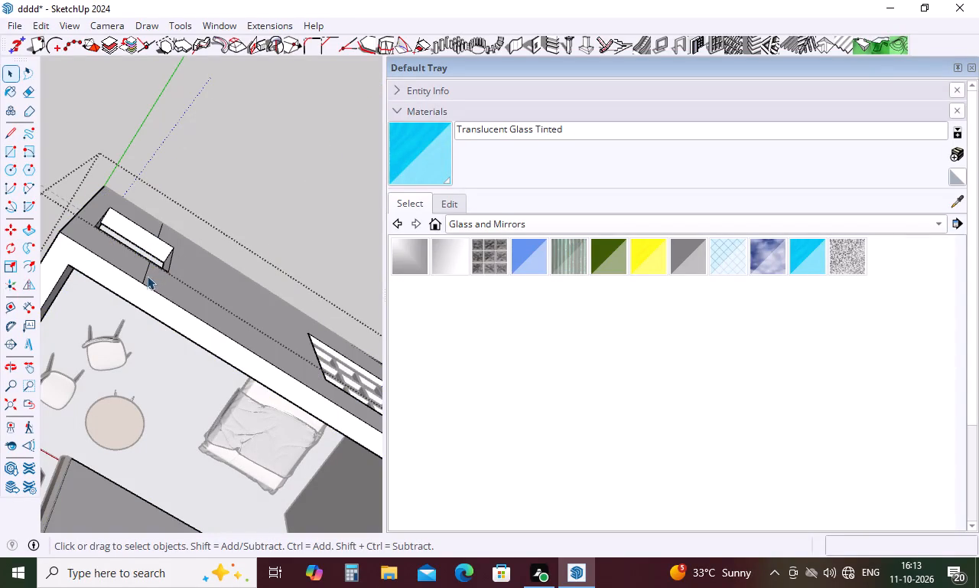
click(145, 274)
key(Delete)
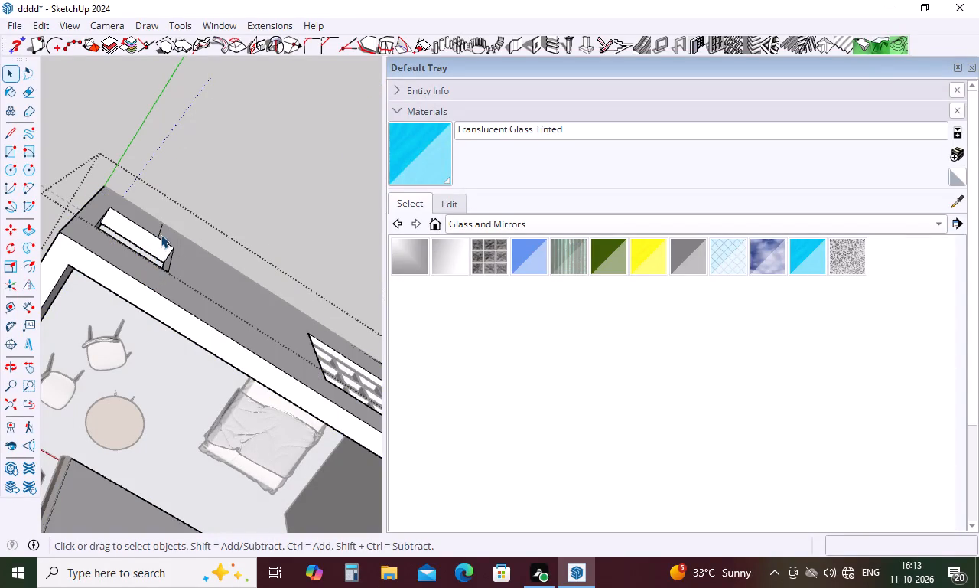
click(161, 228)
key(Delete)
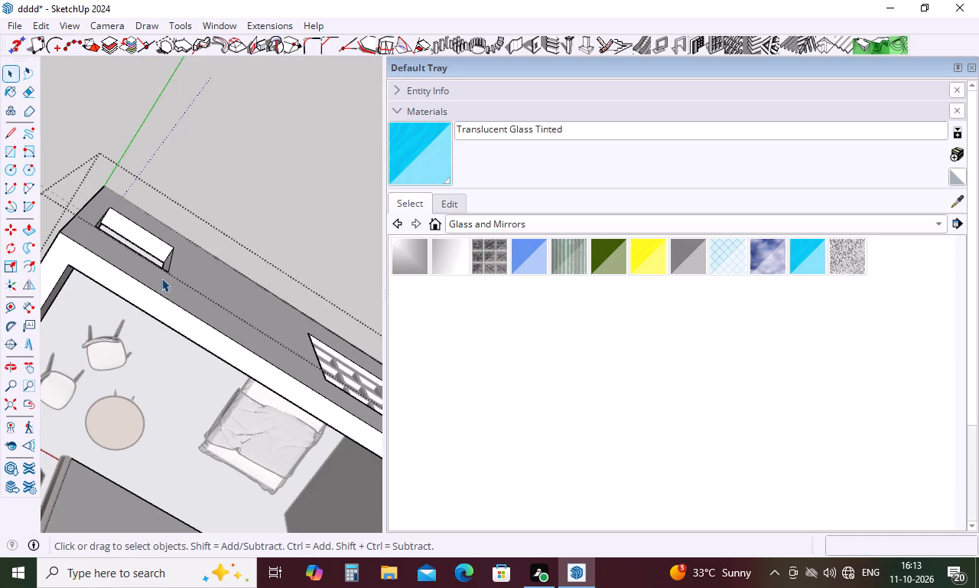
scroll(127, 409, down, 4)
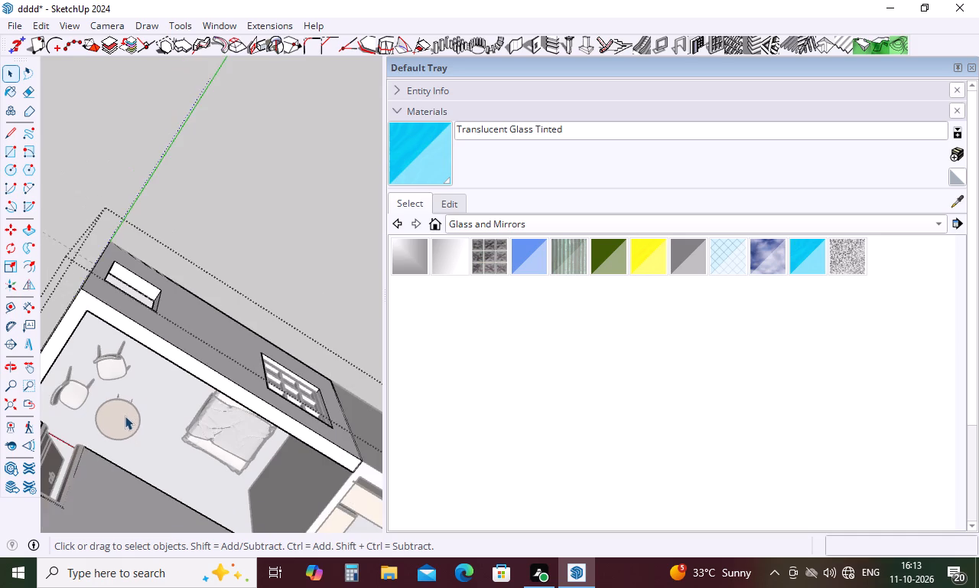
middle_drag(135, 410, 236, 310)
scroll(236, 310, down, 15)
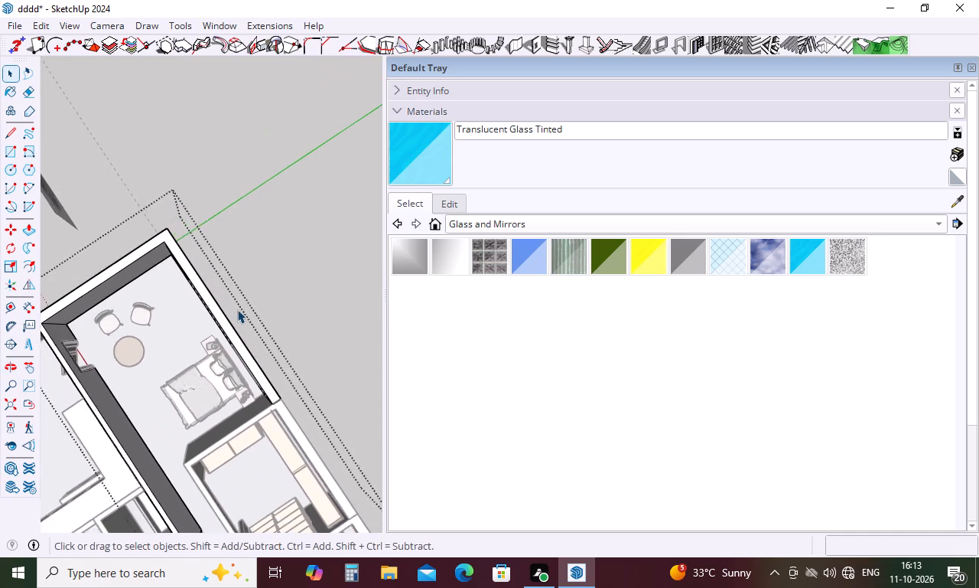
middle_drag(192, 410, 356, 257)
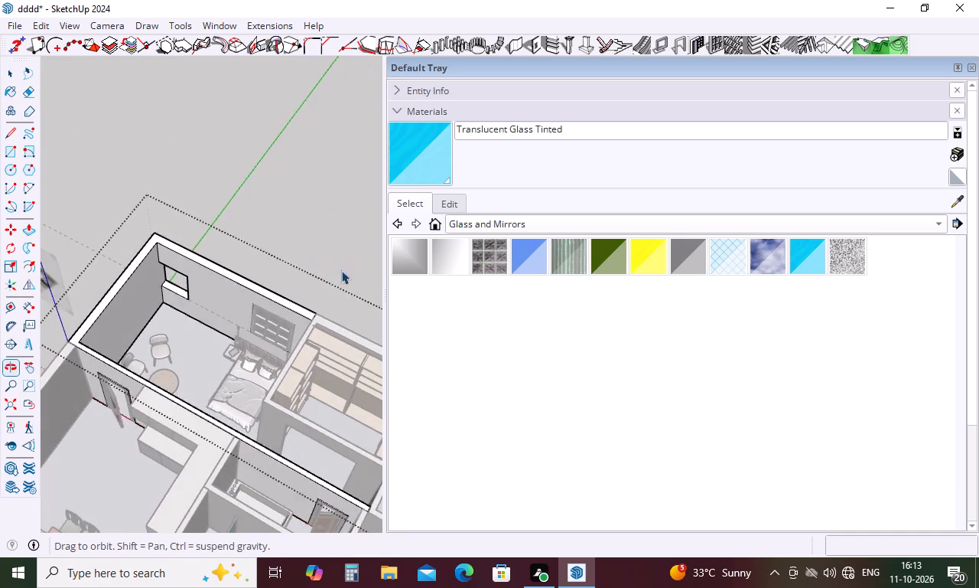
middle_drag(245, 367, 365, 326)
scroll(224, 309, up, 6)
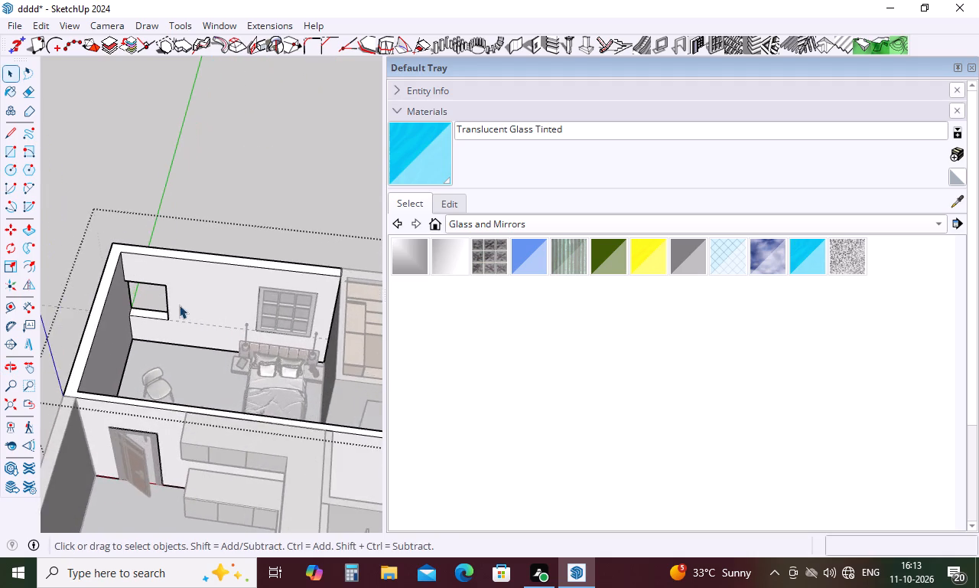
scroll(179, 305, up, 2)
scroll(190, 312, down, 3)
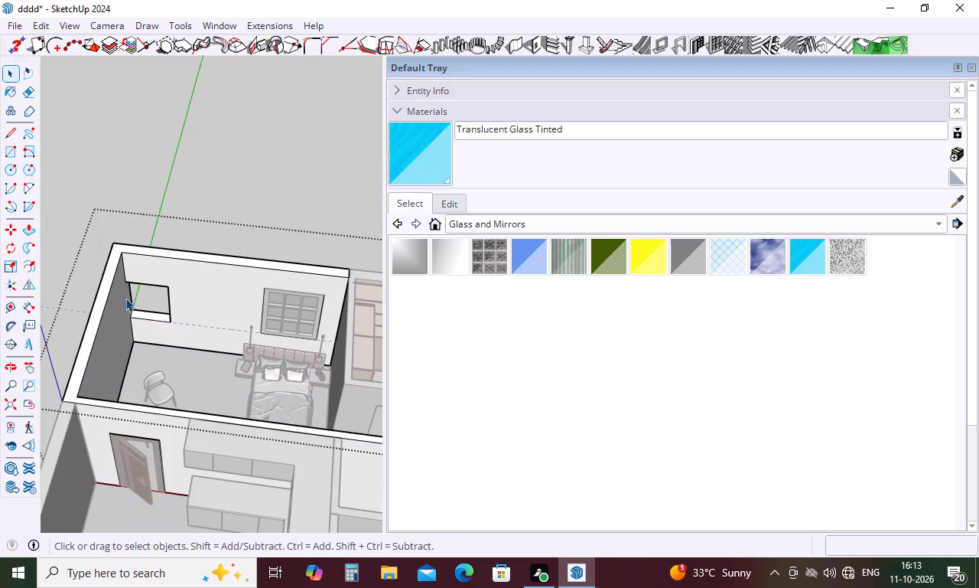
scroll(115, 277, up, 8)
key(Escape)
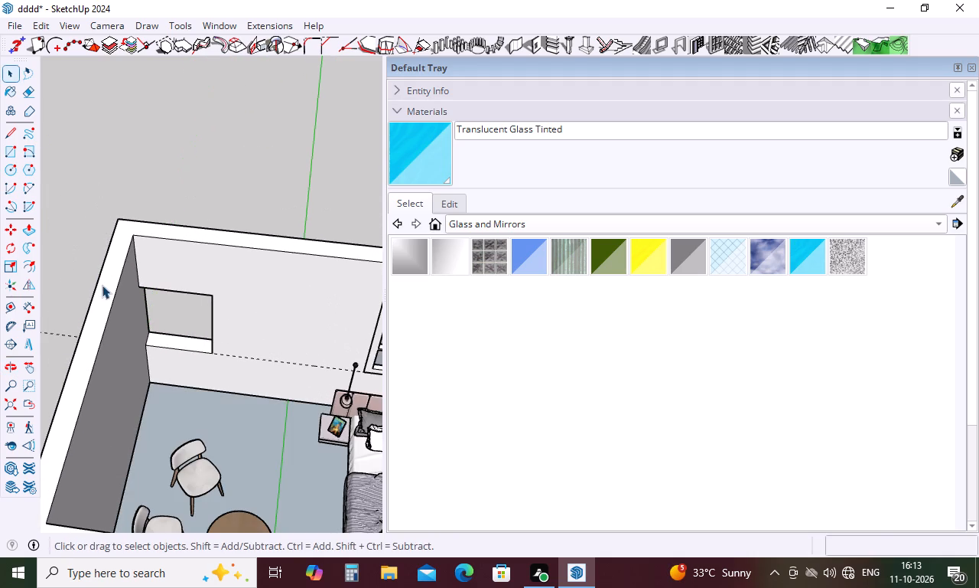
Close the corner opening with a 3' by 4' rectangle and convert it into a rectangular-frame panel with 3 rows and 3 columns.
key(r)
click(140, 286)
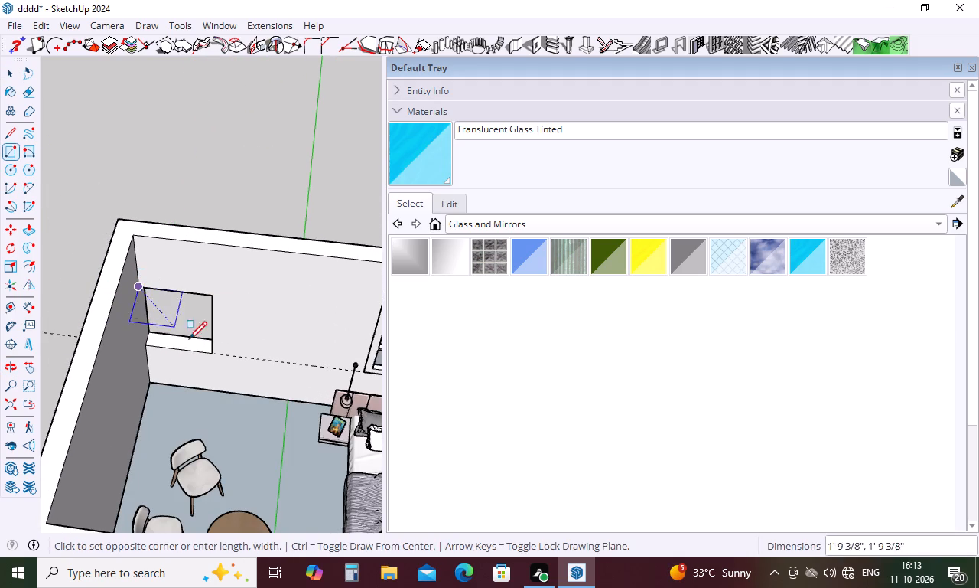
click(206, 351)
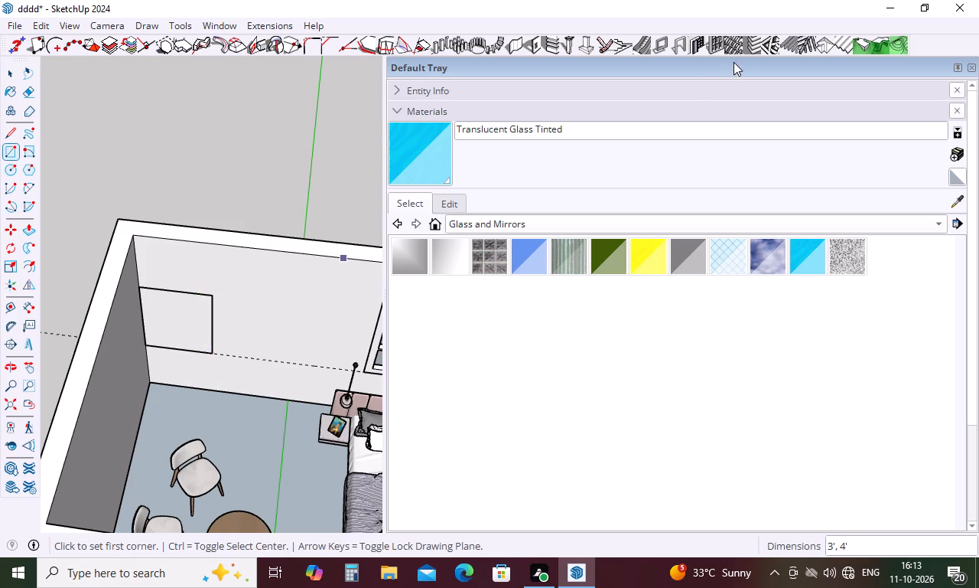
click(714, 39)
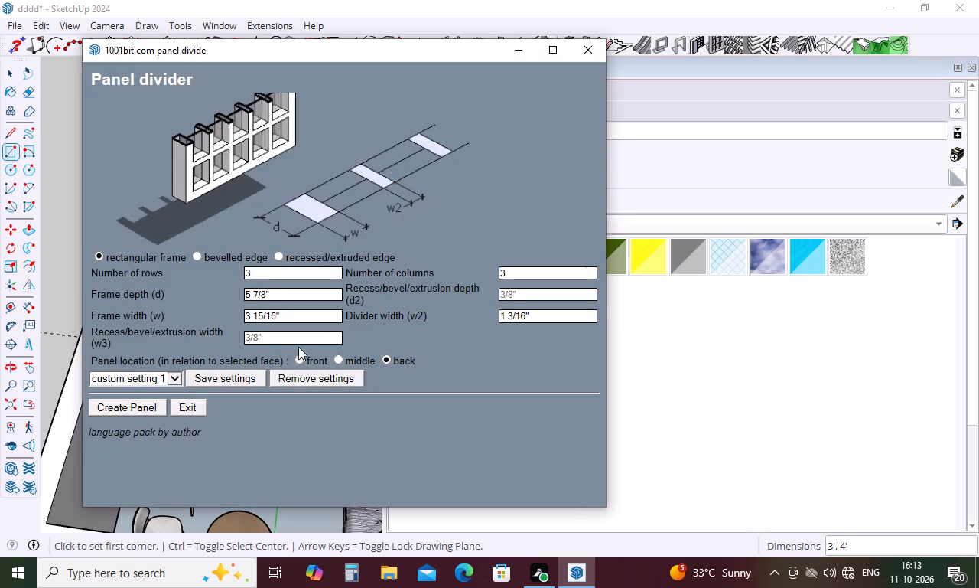
click(154, 407)
click(202, 322)
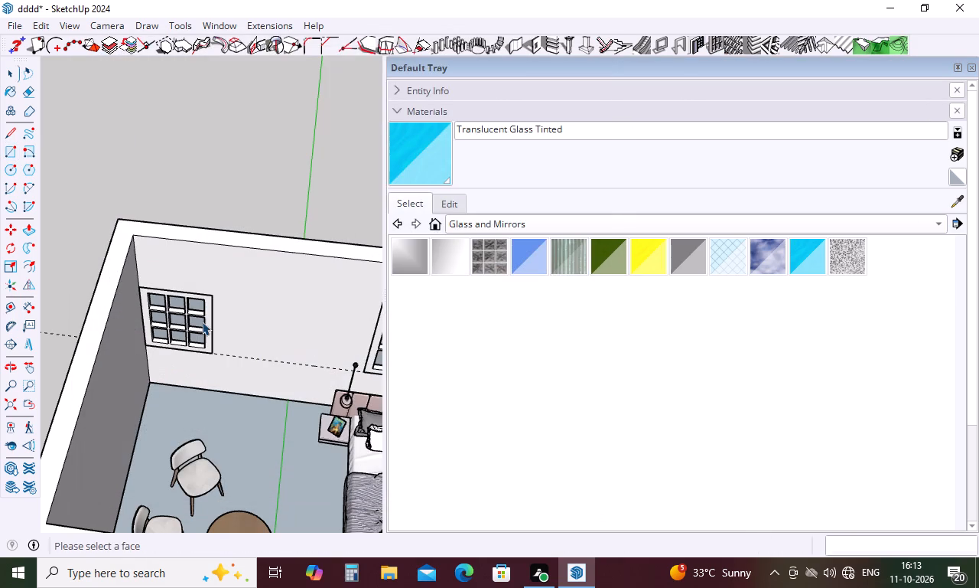
key(space)
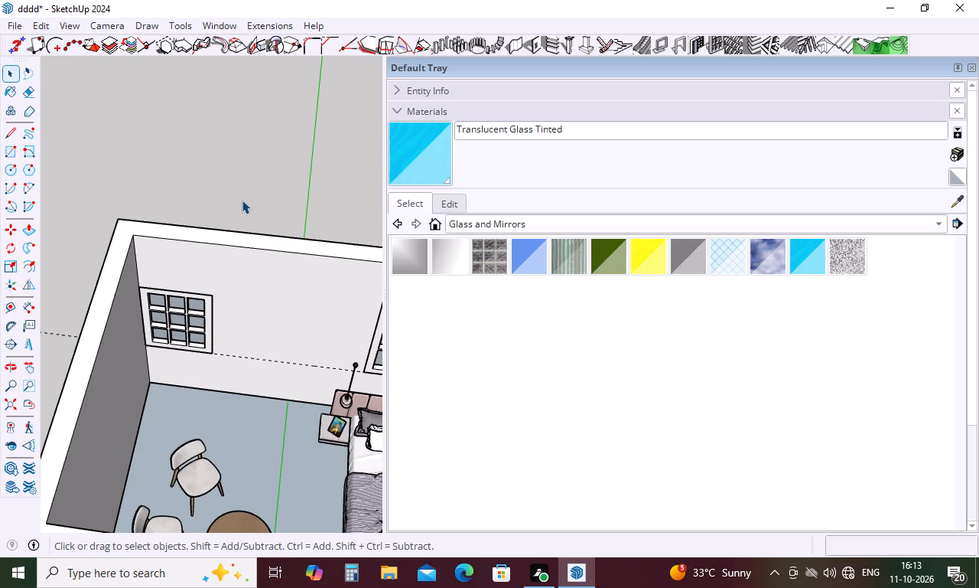
Draw a sill-height line along the adjoining side wall, starting from the corner window's lower corner.
key(l)
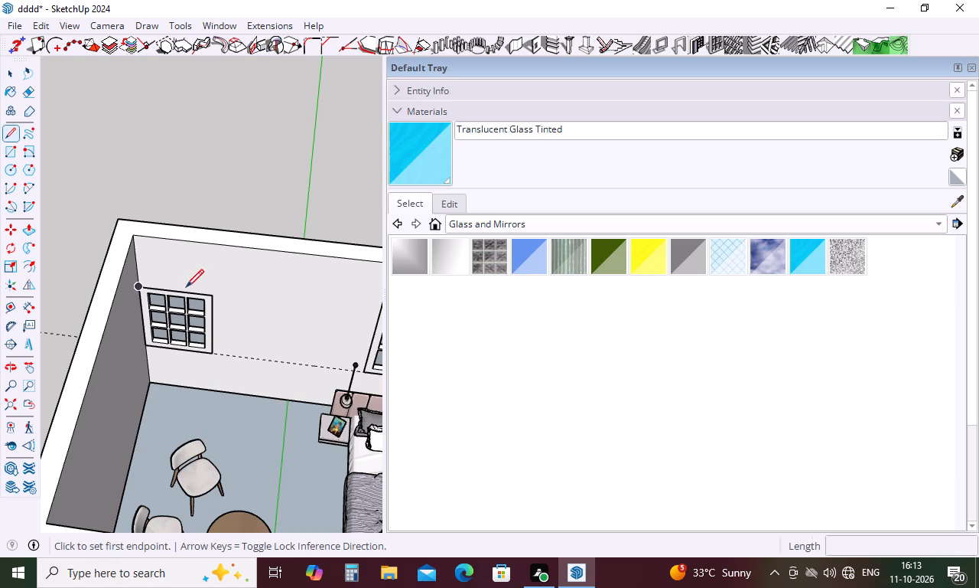
click(147, 351)
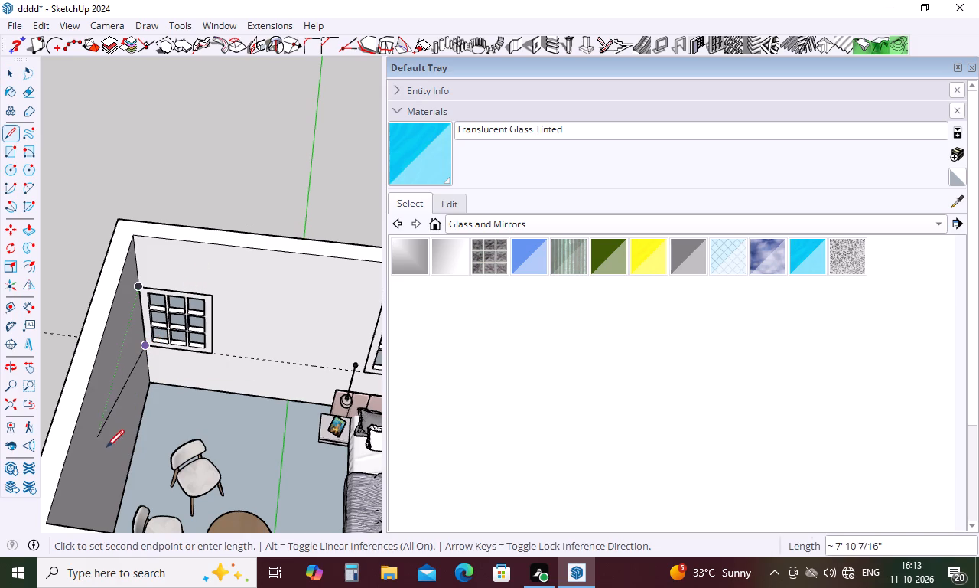
click(111, 474)
key(space)
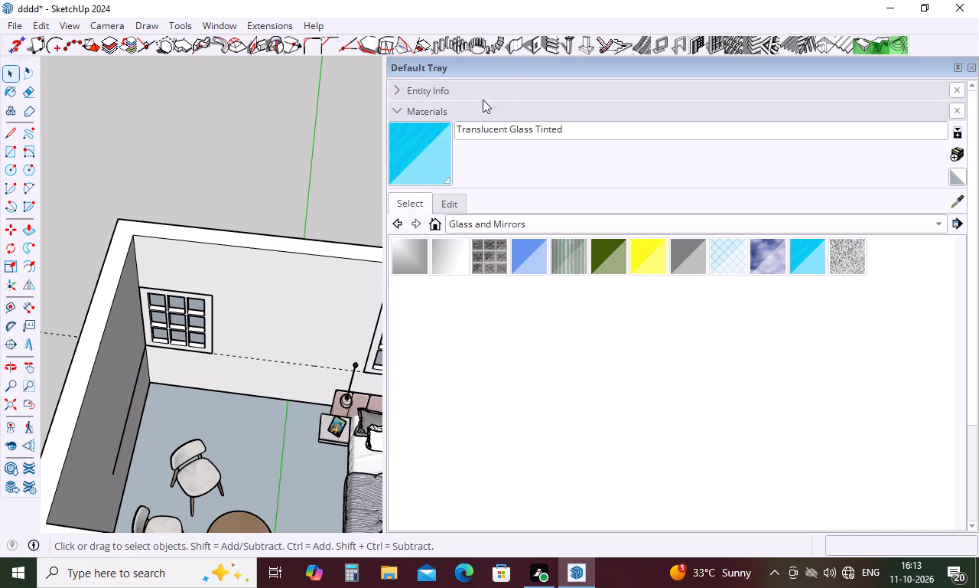
Cut a 3' by 4' window opening in the adjoining side wall next to the corner, with its sill on the drawn line.
click(534, 48)
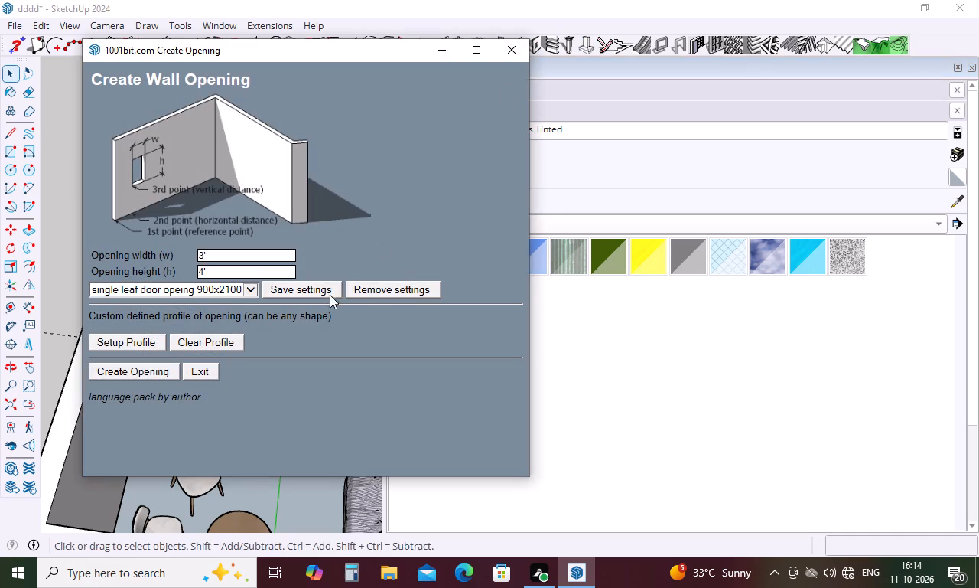
click(138, 369)
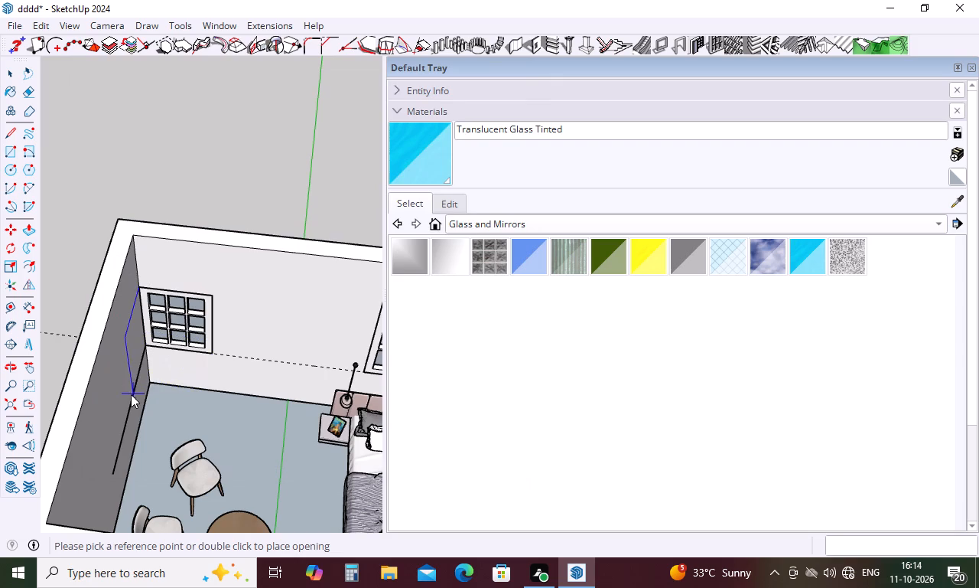
click(126, 402)
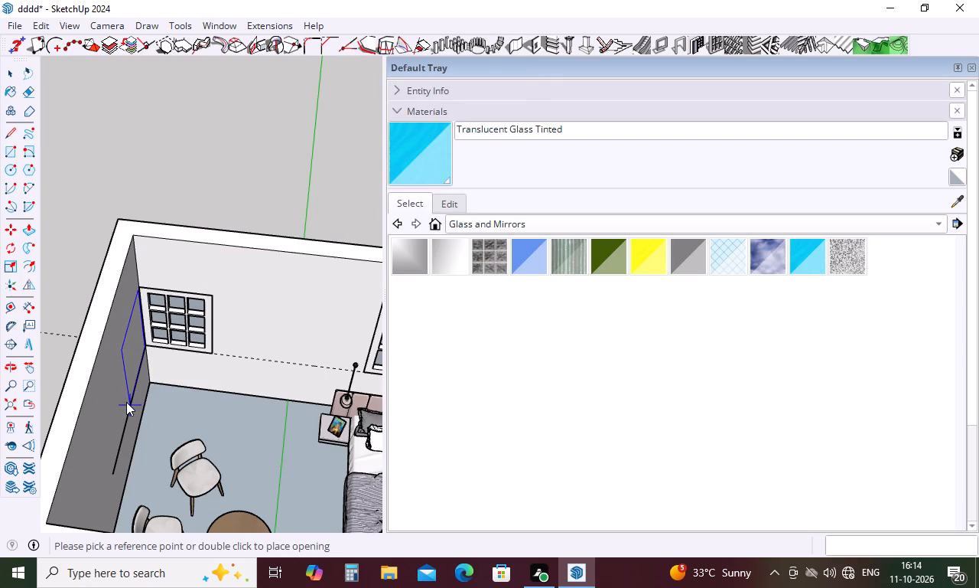
double_click(126, 402)
key(space)
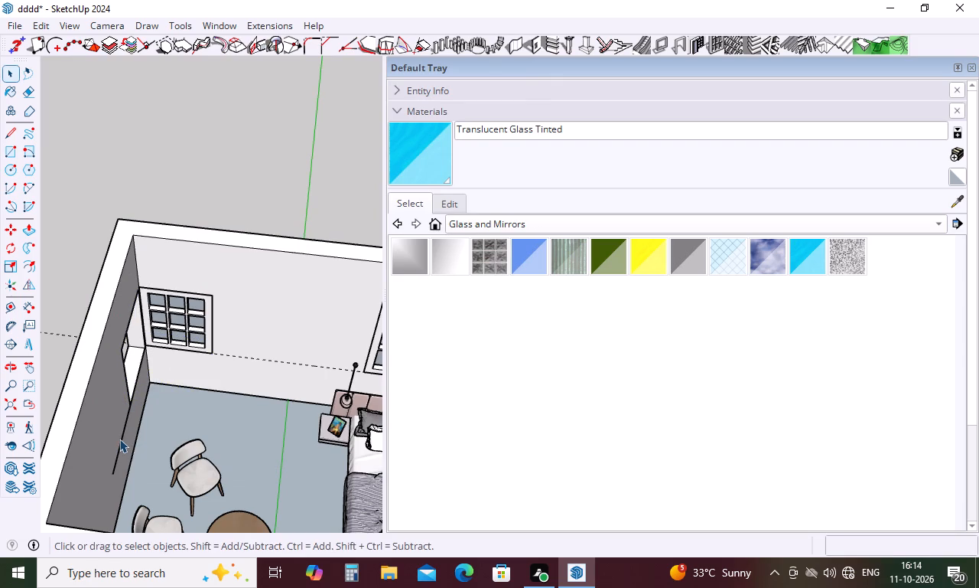
Delete the leftover sill-height line on the back bedroom's side wall.
click(122, 436)
key(Delete)
Close the side-wall opening with a 3' by 4' rectangle and convert it into a rectangular-frame panel with 3 rows and 3 columns.
key(r)
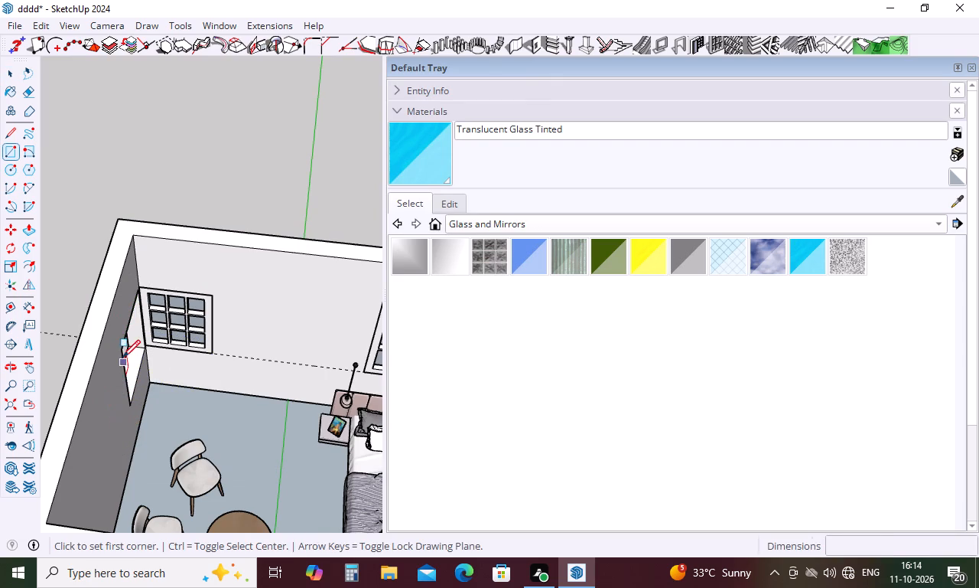
click(122, 355)
click(149, 348)
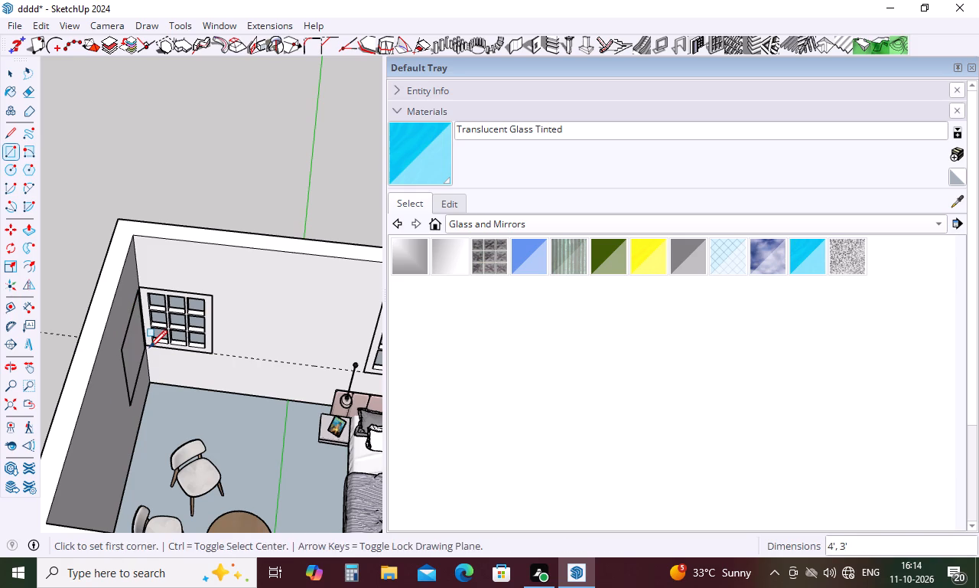
key(space)
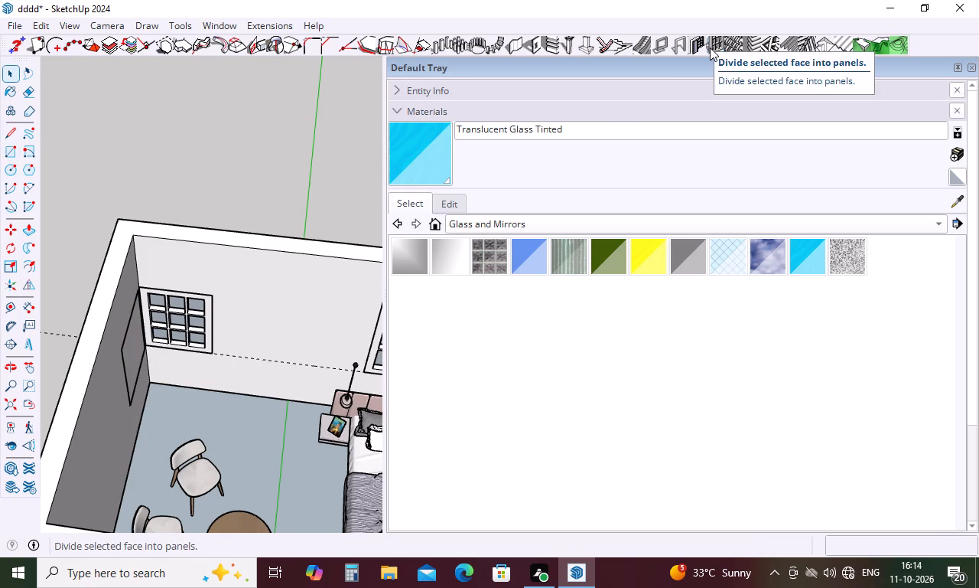
click(710, 47)
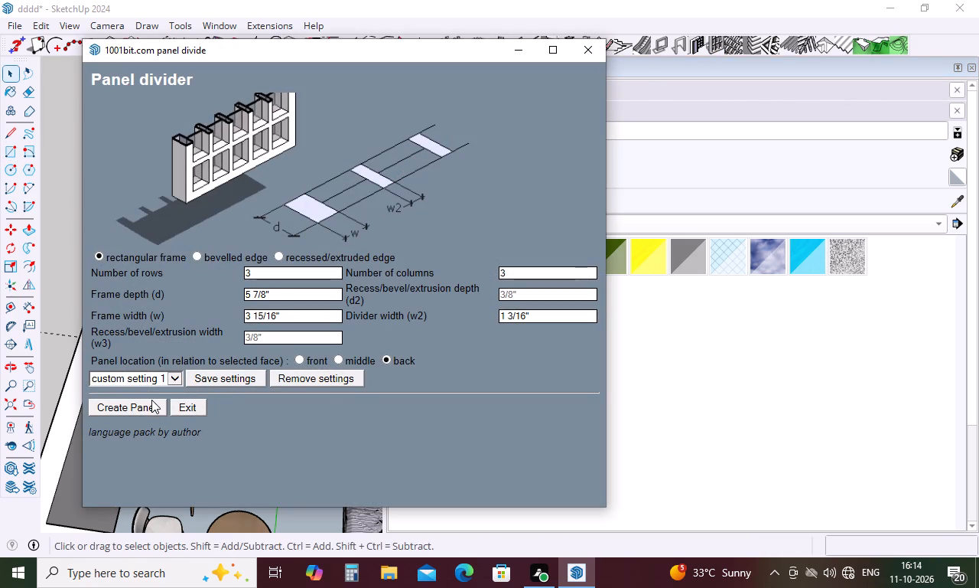
click(150, 400)
click(138, 353)
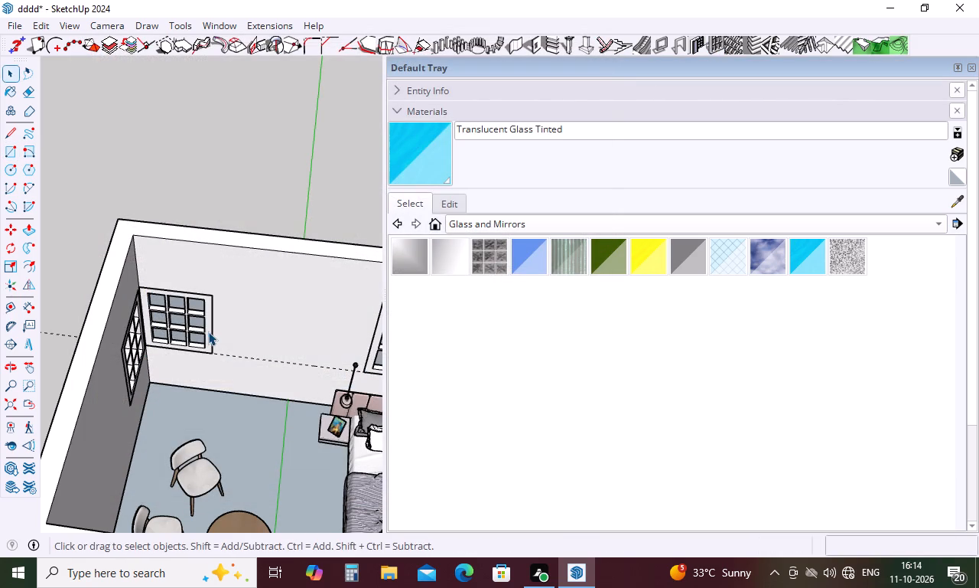
key(space)
Examine the floor plan image for the windows in the dining area's outer wall.
scroll(224, 300, down, 16)
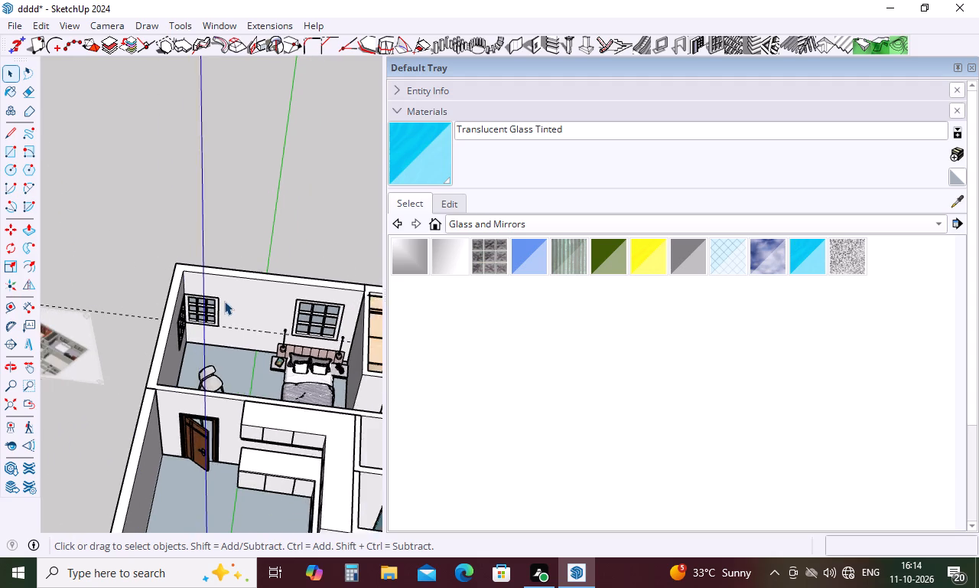
scroll(224, 301, down, 4)
middle_drag(194, 374, 219, 256)
scroll(219, 256, down, 8)
middle_drag(182, 367, 183, 367)
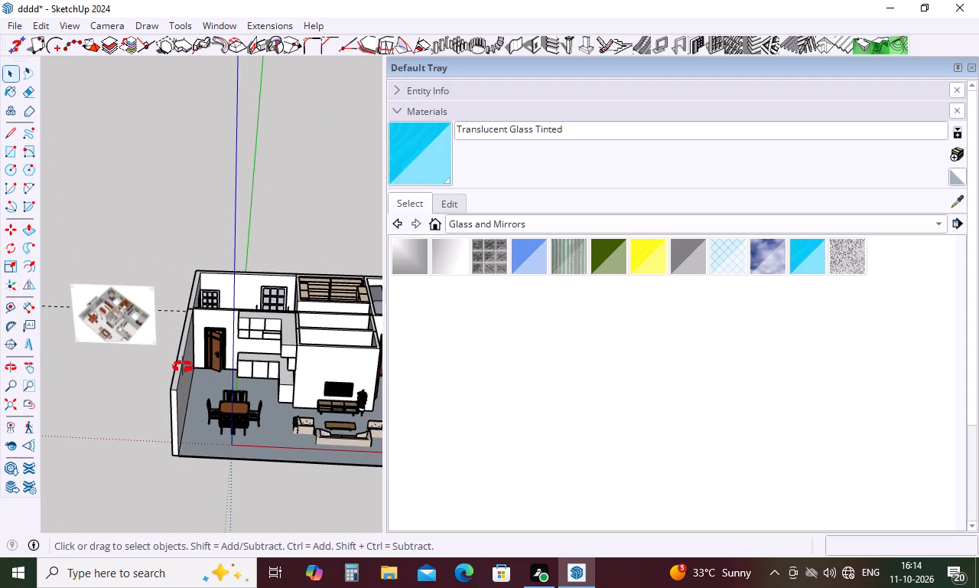
middle_drag(183, 367, 142, 371)
scroll(111, 307, up, 8)
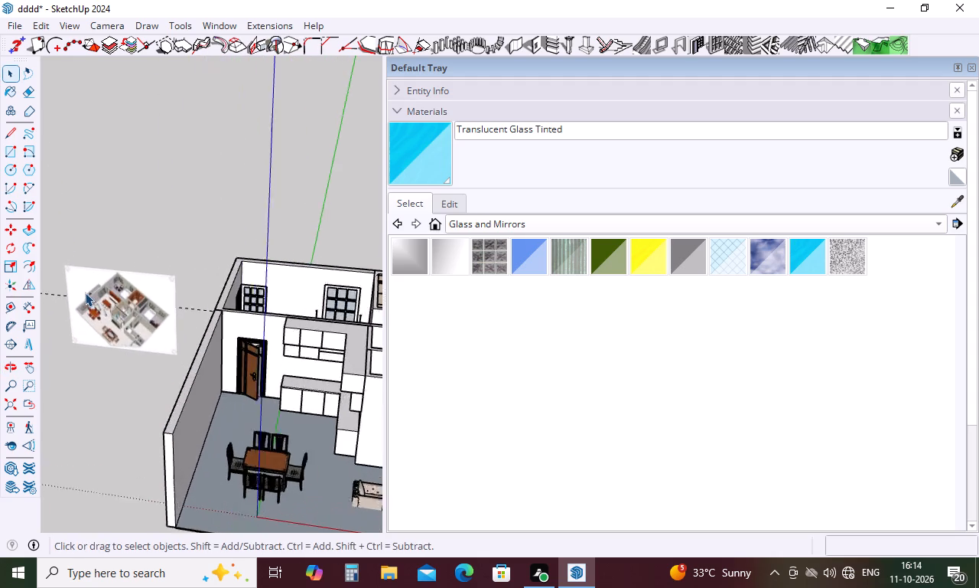
scroll(85, 292, up, 13)
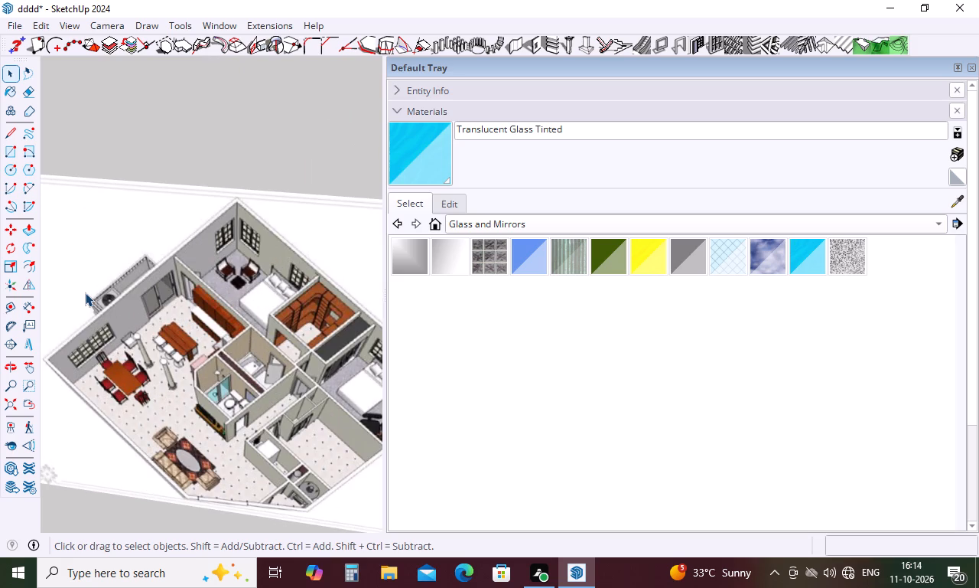
scroll(85, 292, down, 10)
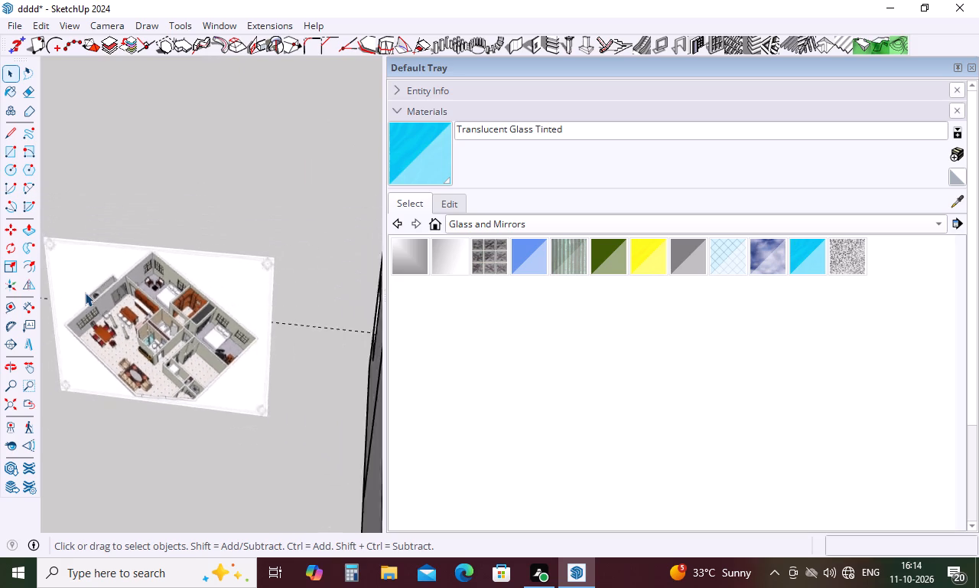
scroll(85, 292, down, 15)
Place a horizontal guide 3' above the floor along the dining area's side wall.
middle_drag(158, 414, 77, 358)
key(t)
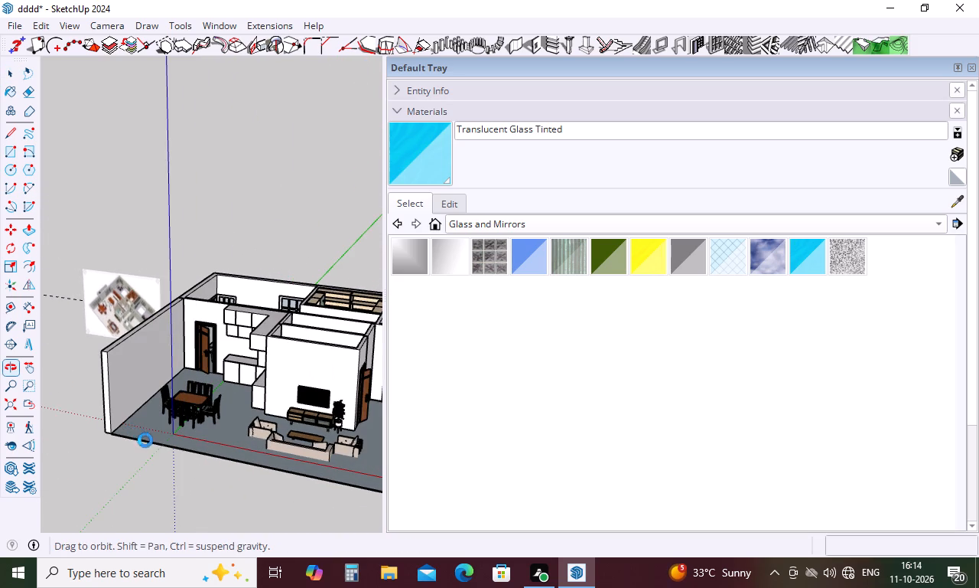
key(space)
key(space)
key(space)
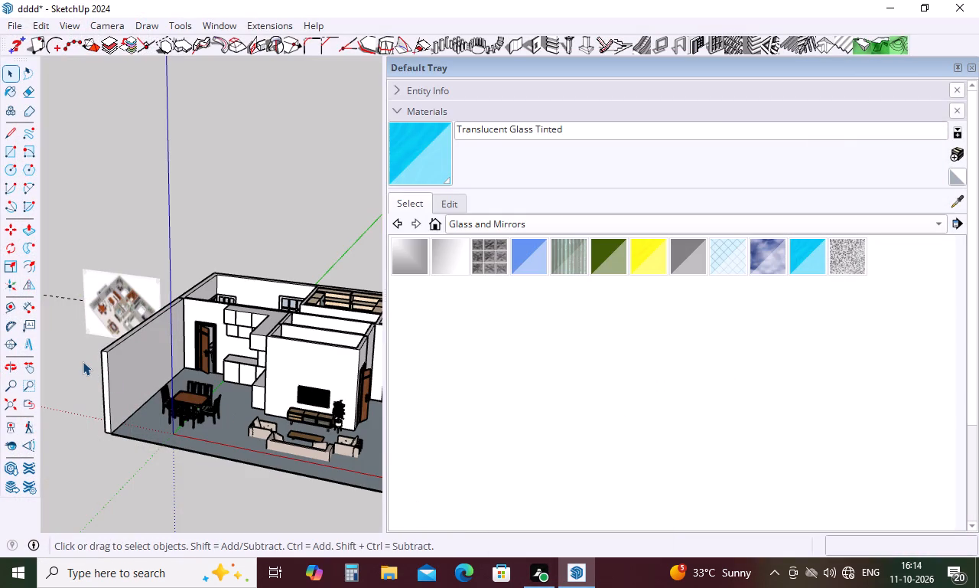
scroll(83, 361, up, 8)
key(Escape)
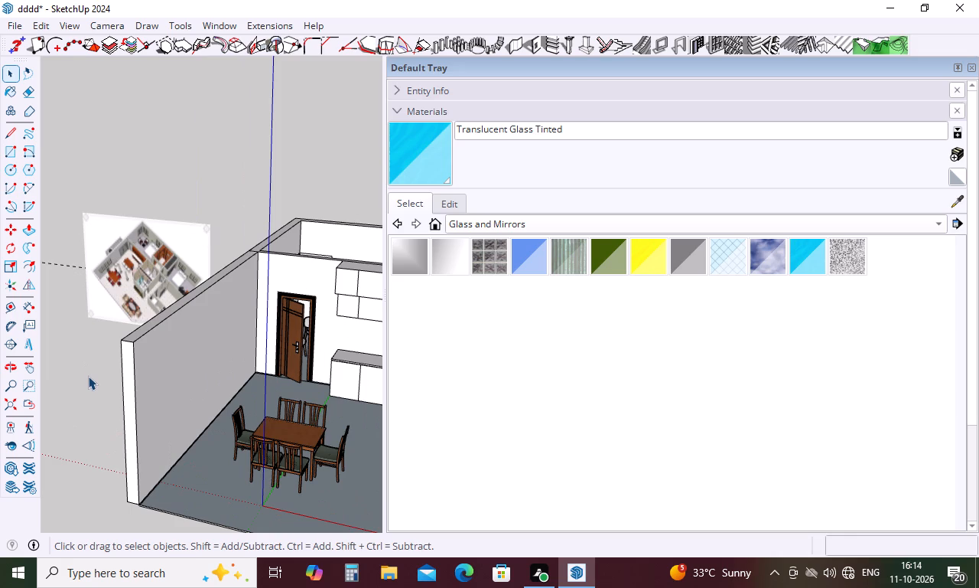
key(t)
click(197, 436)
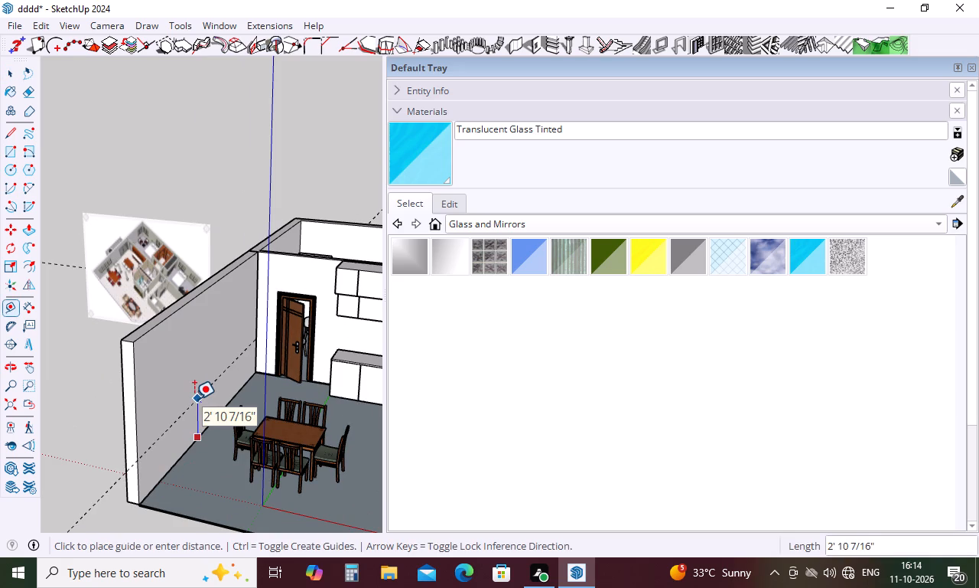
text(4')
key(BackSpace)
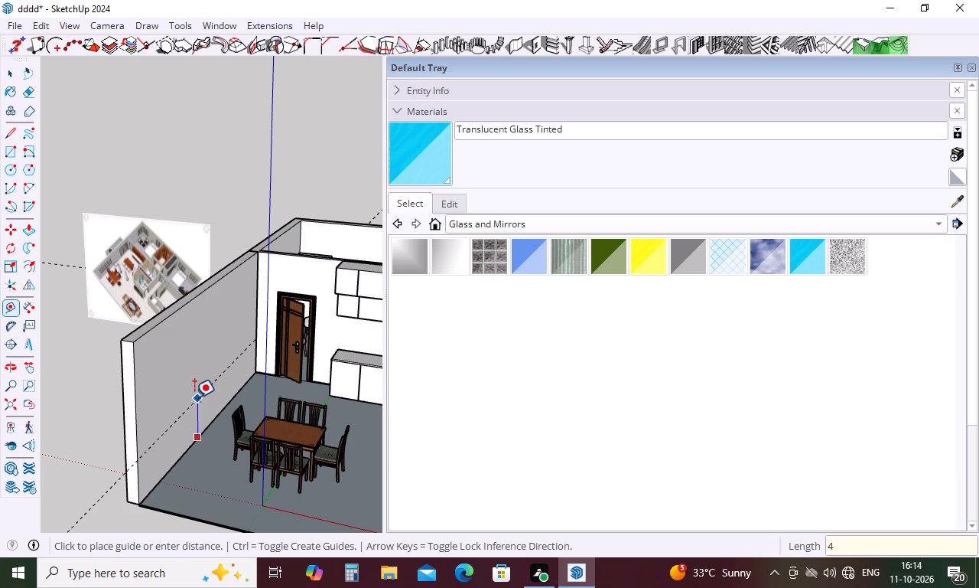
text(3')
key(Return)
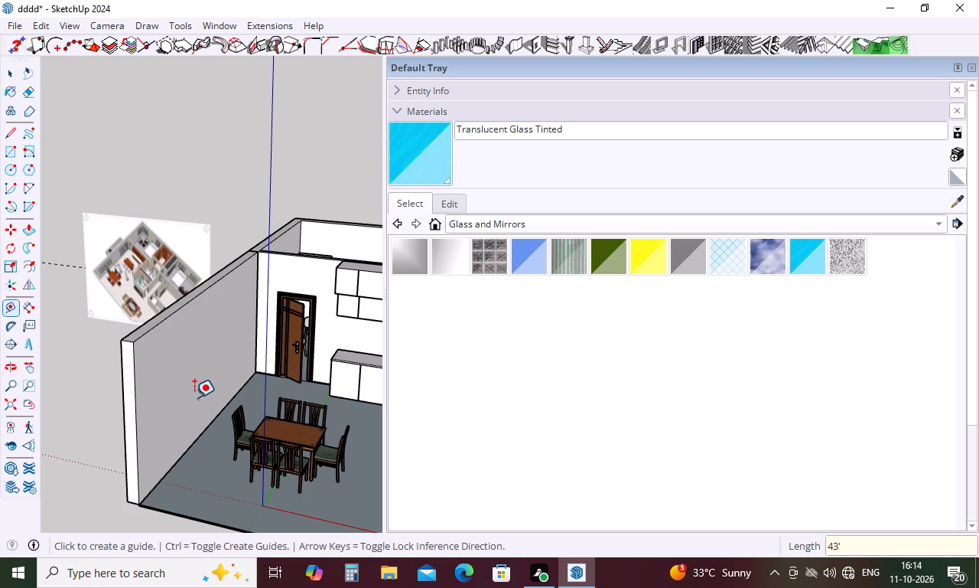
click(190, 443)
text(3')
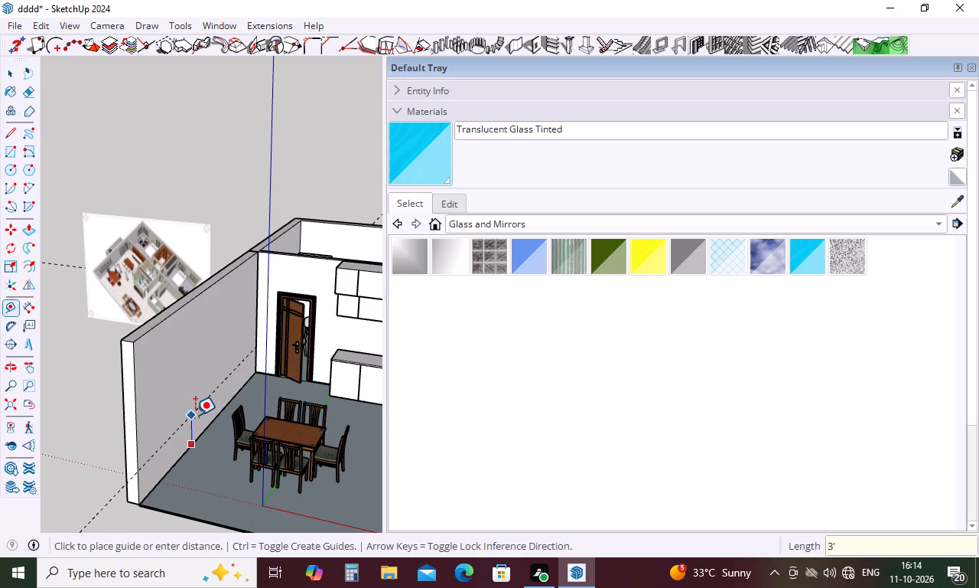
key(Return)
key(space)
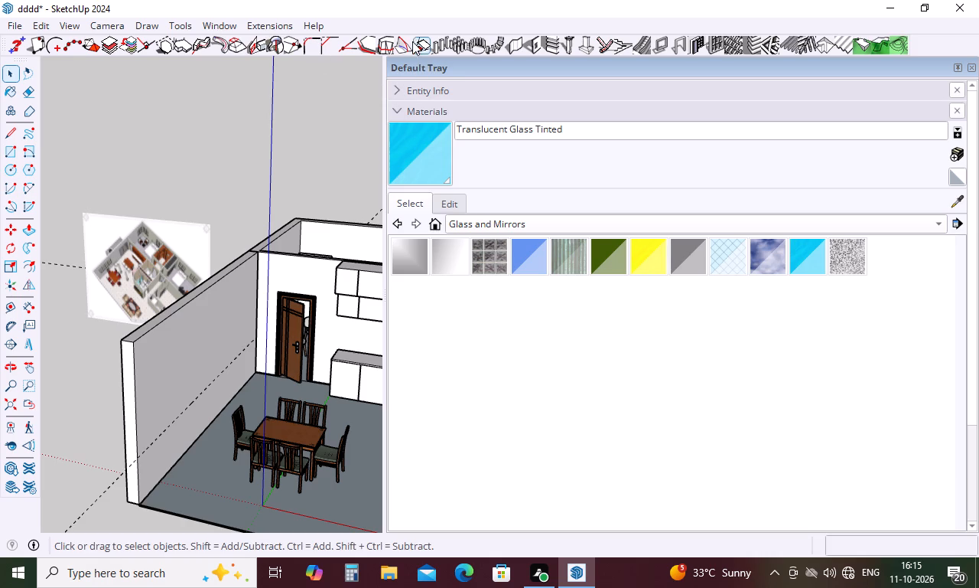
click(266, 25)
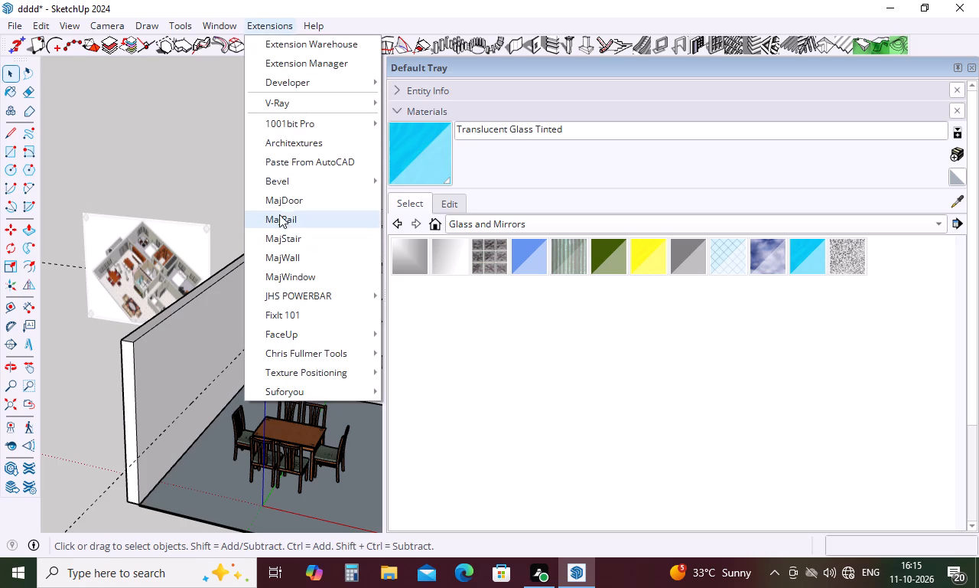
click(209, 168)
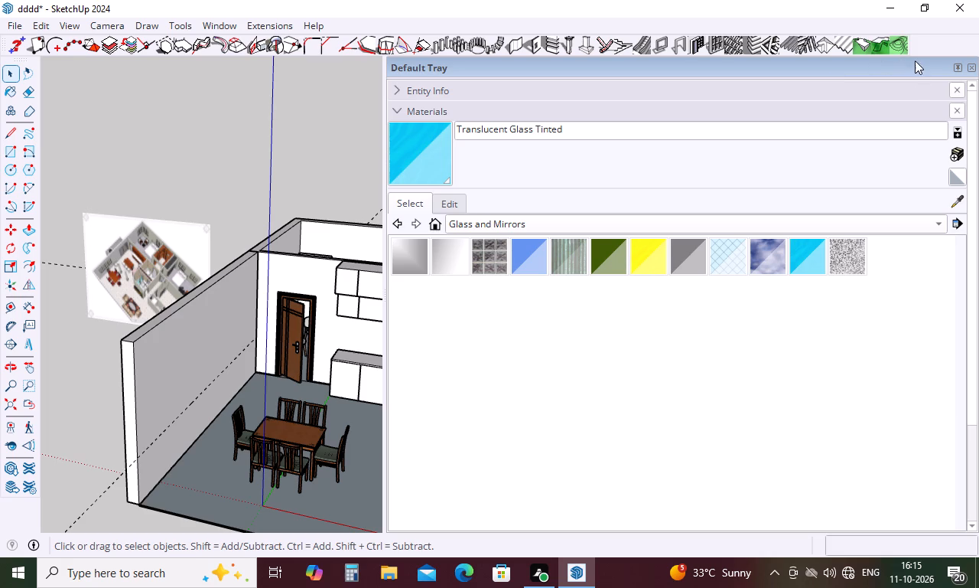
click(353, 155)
Close the Default Tray to enlarge the drawing area.
click(974, 64)
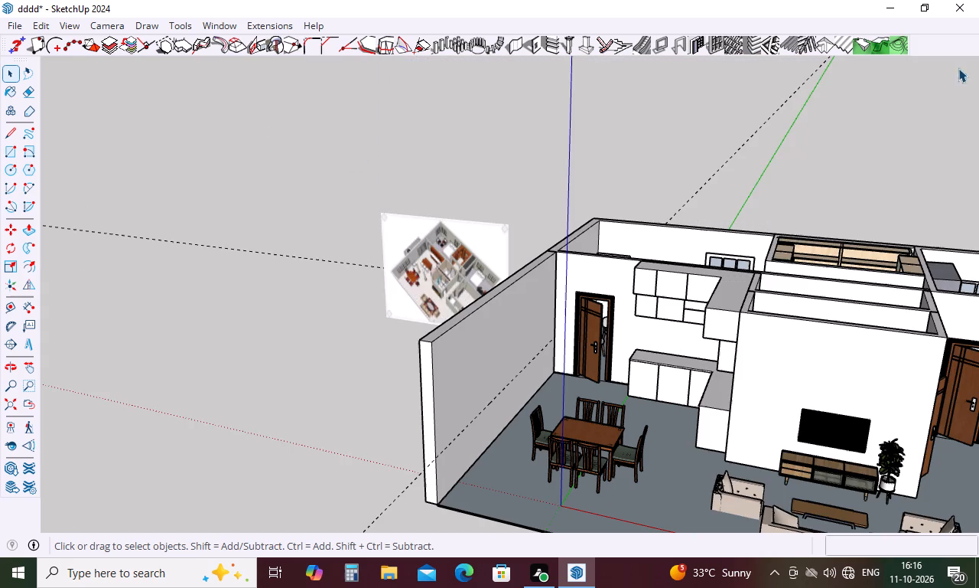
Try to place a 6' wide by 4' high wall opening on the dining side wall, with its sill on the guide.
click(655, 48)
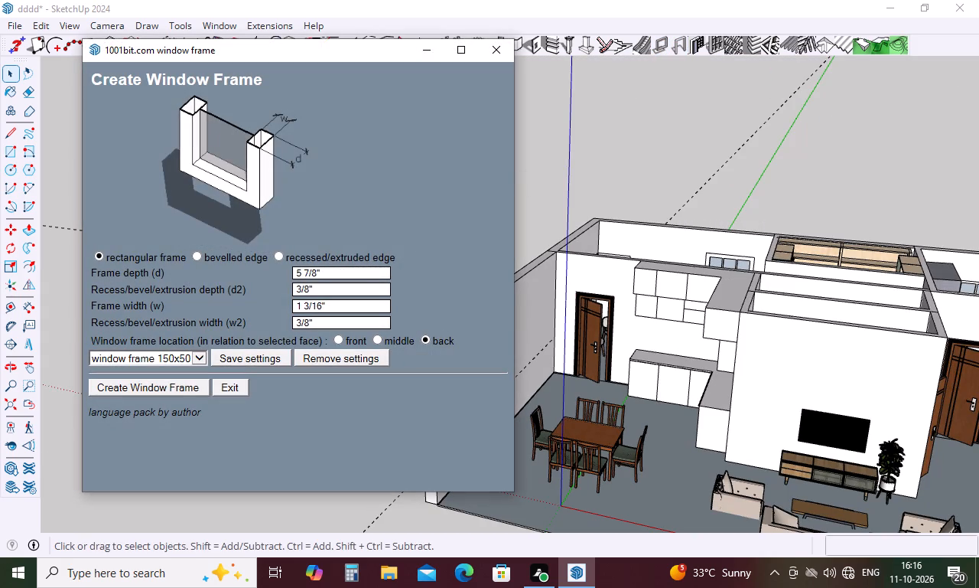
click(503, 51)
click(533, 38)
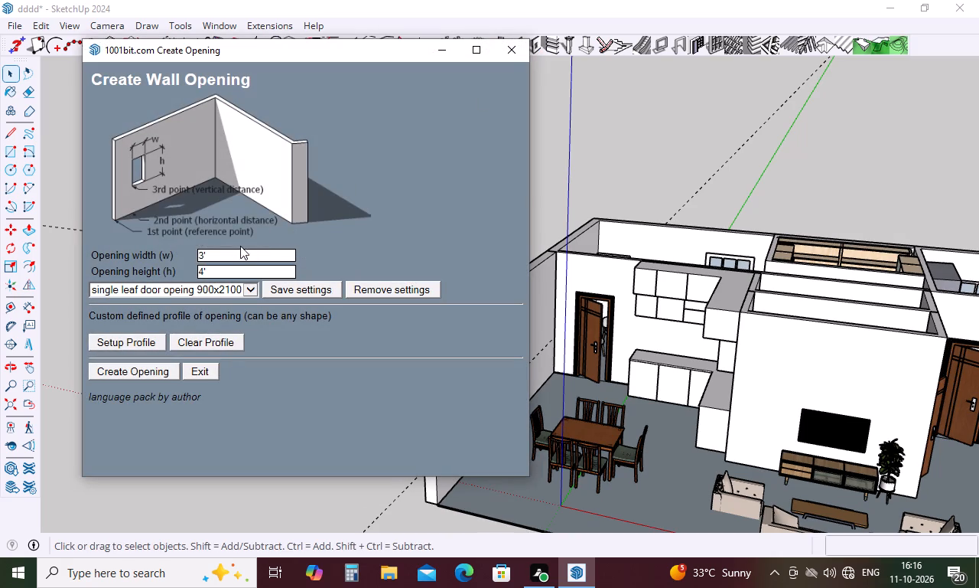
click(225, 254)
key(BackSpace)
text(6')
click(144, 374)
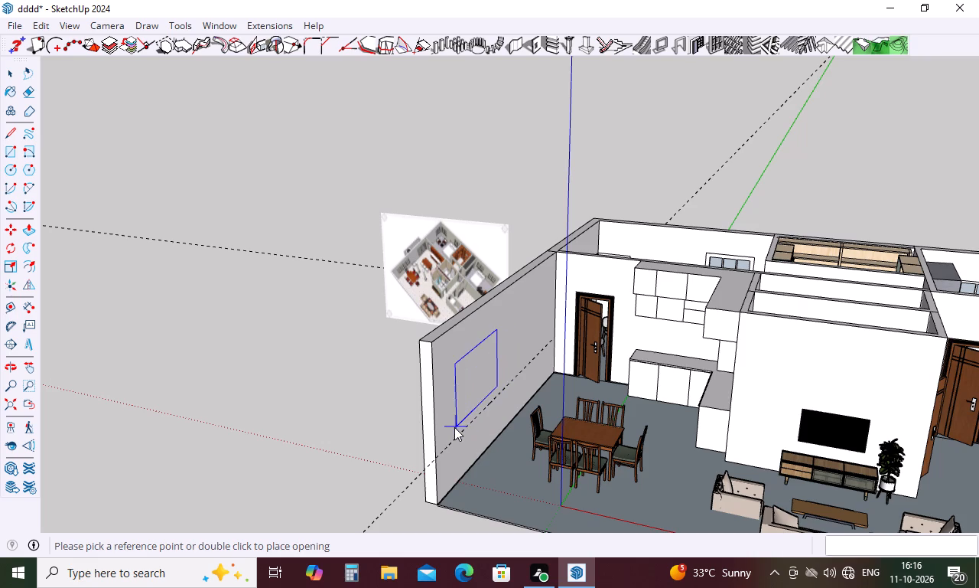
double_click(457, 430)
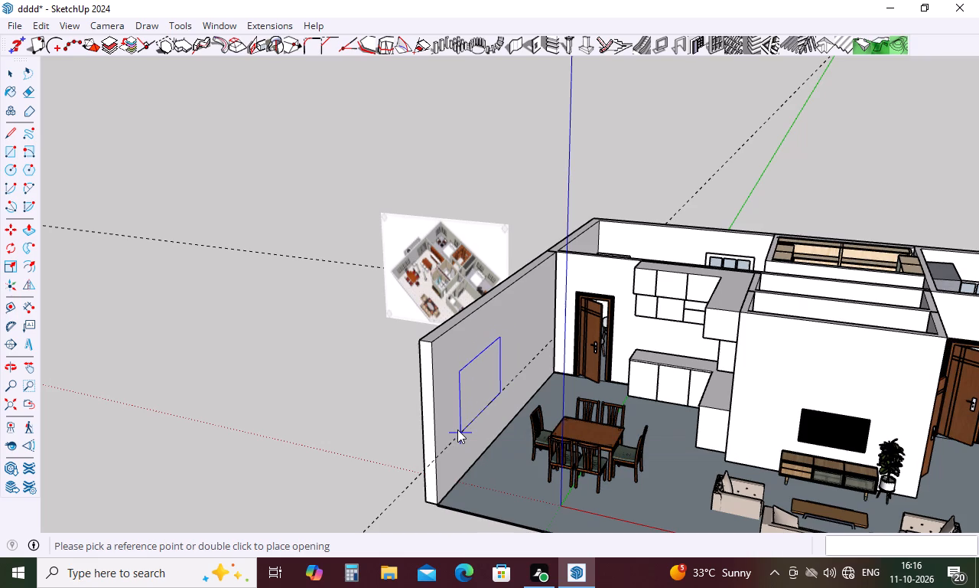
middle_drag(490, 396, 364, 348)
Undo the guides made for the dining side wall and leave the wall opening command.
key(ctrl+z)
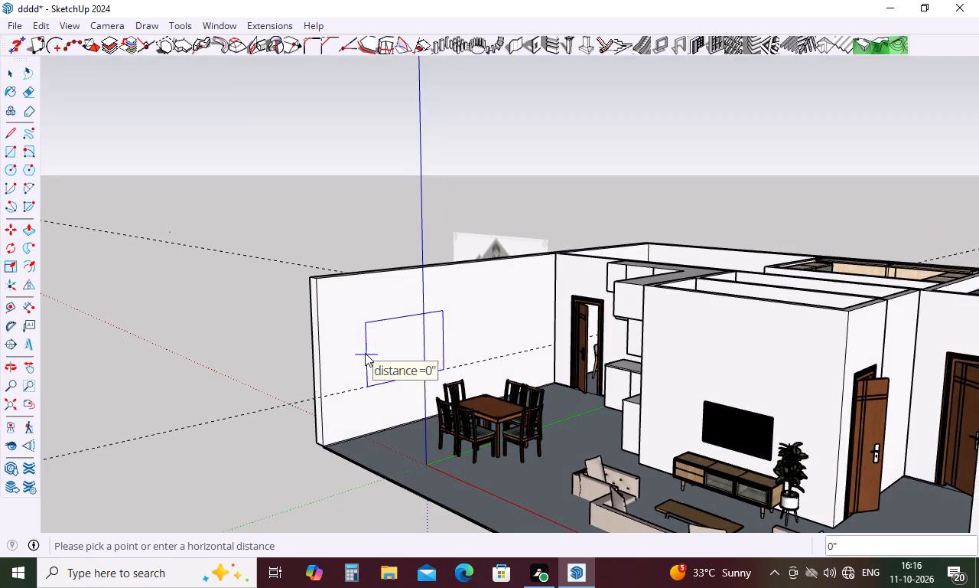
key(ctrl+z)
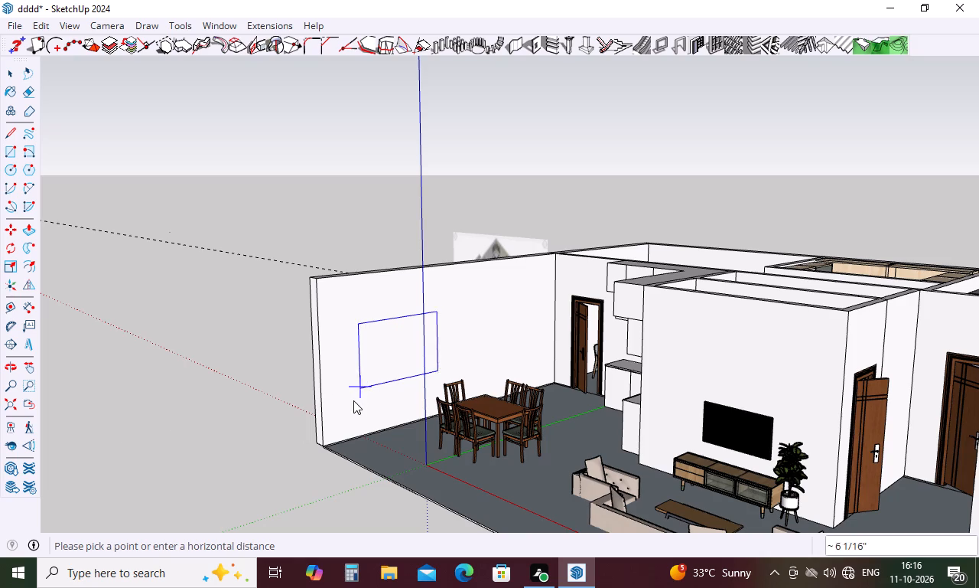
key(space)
Select all geometry connected to the dining side wall, including the outer walls and floor, and make it a group.
double_click(347, 407)
triple_click(347, 407)
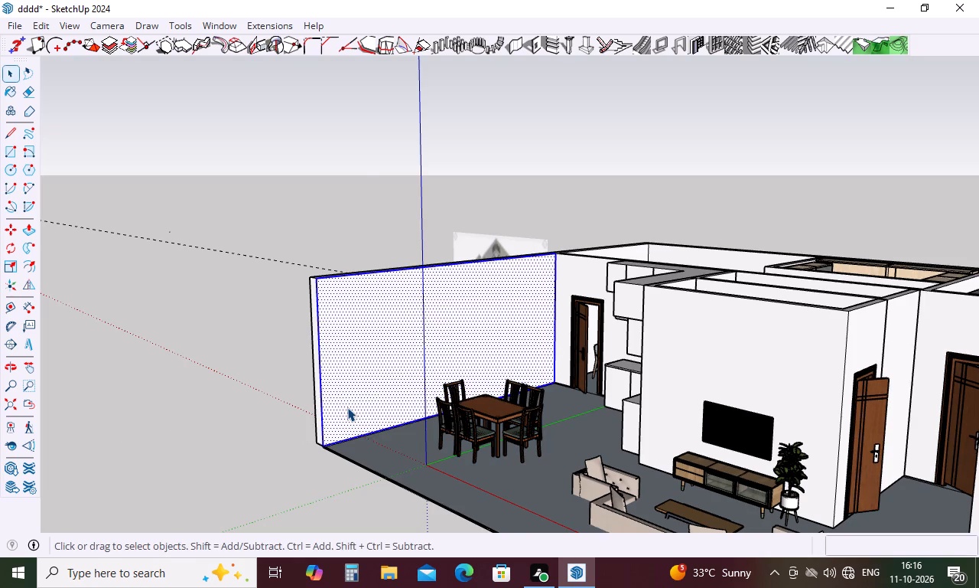
click(347, 407)
right_click(345, 393)
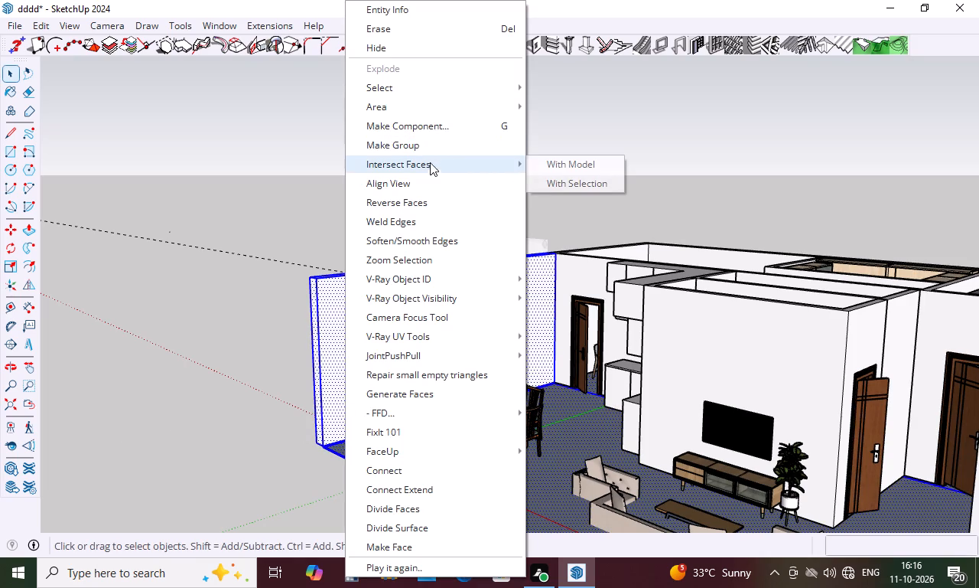
click(437, 152)
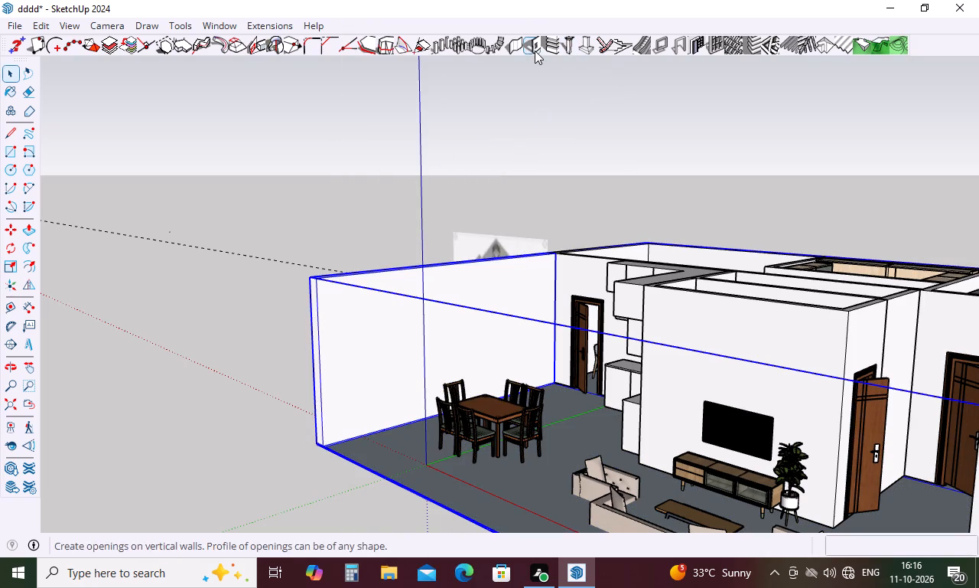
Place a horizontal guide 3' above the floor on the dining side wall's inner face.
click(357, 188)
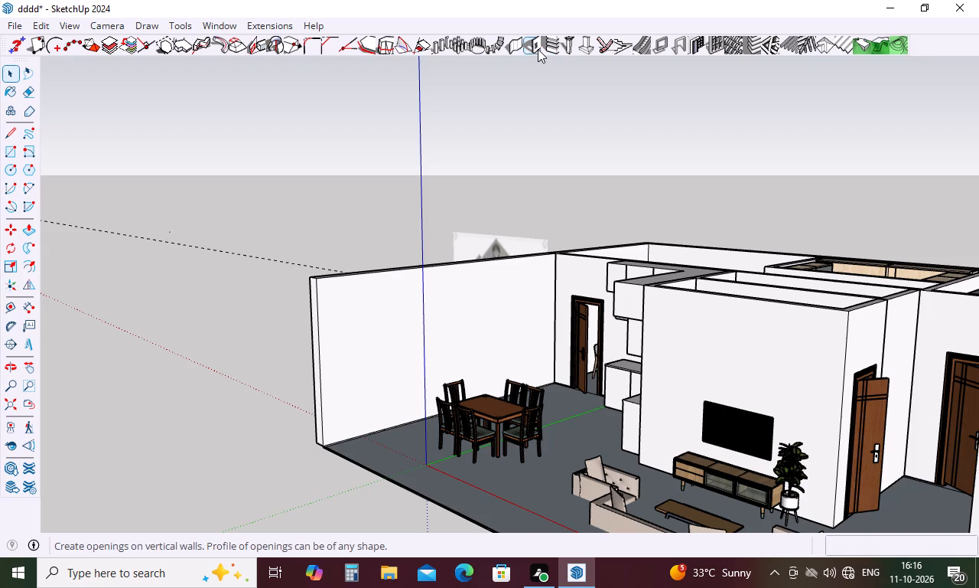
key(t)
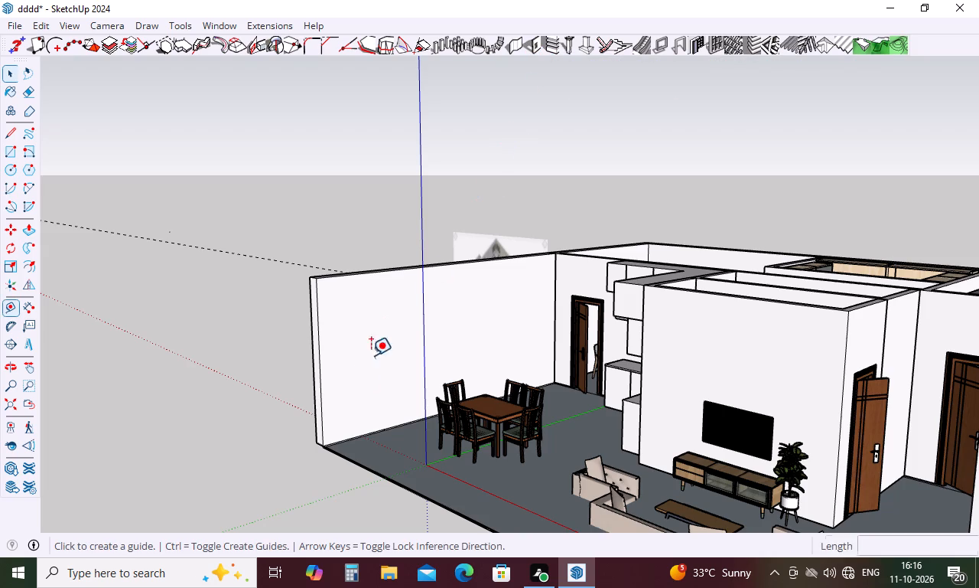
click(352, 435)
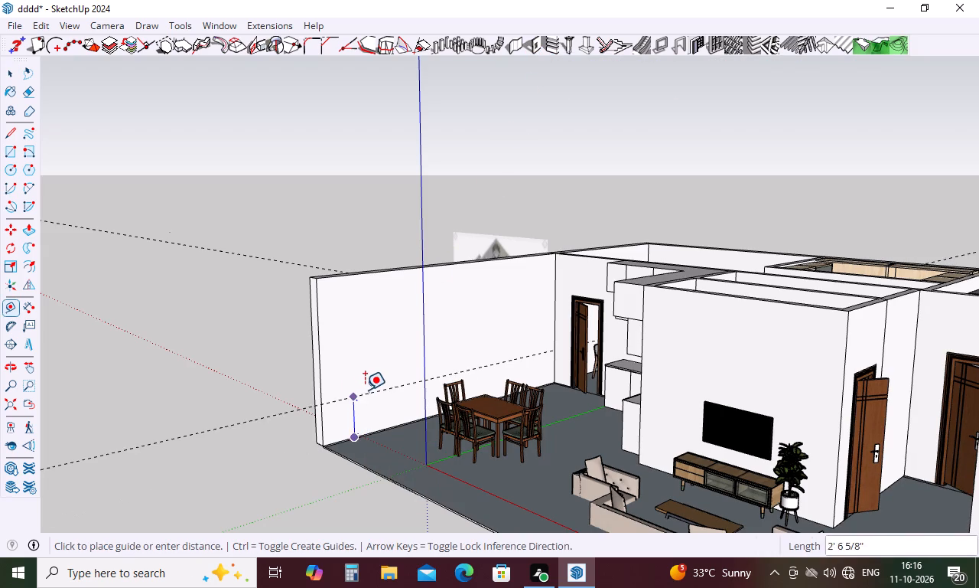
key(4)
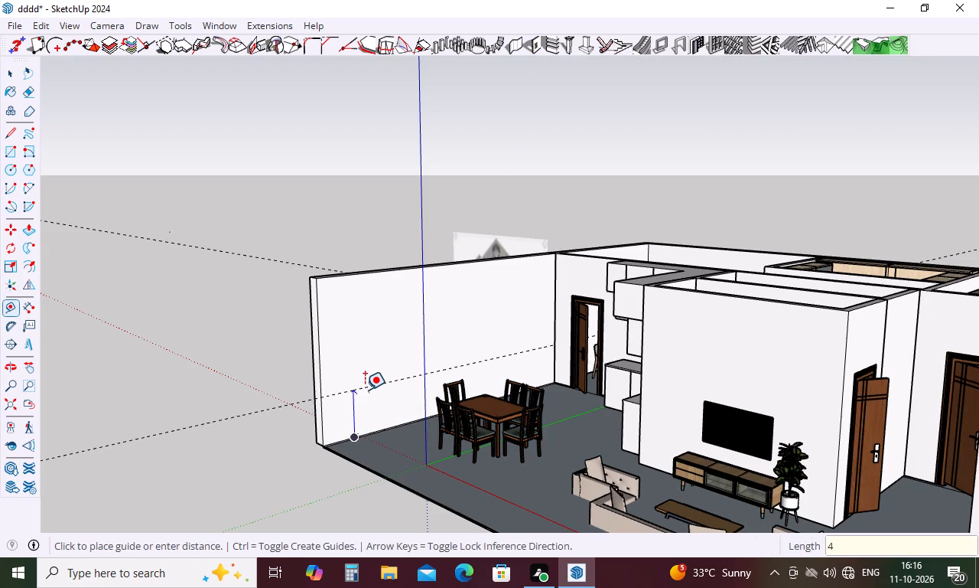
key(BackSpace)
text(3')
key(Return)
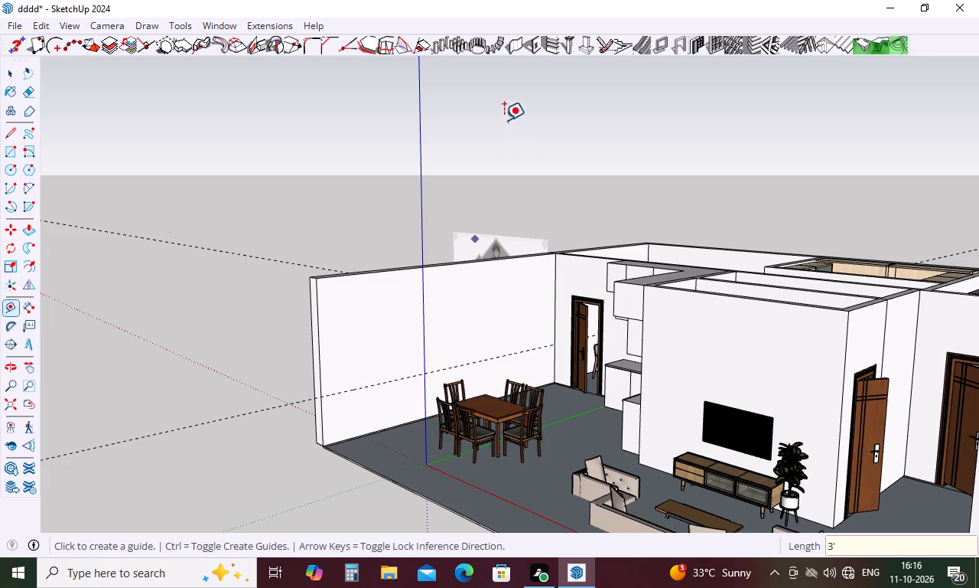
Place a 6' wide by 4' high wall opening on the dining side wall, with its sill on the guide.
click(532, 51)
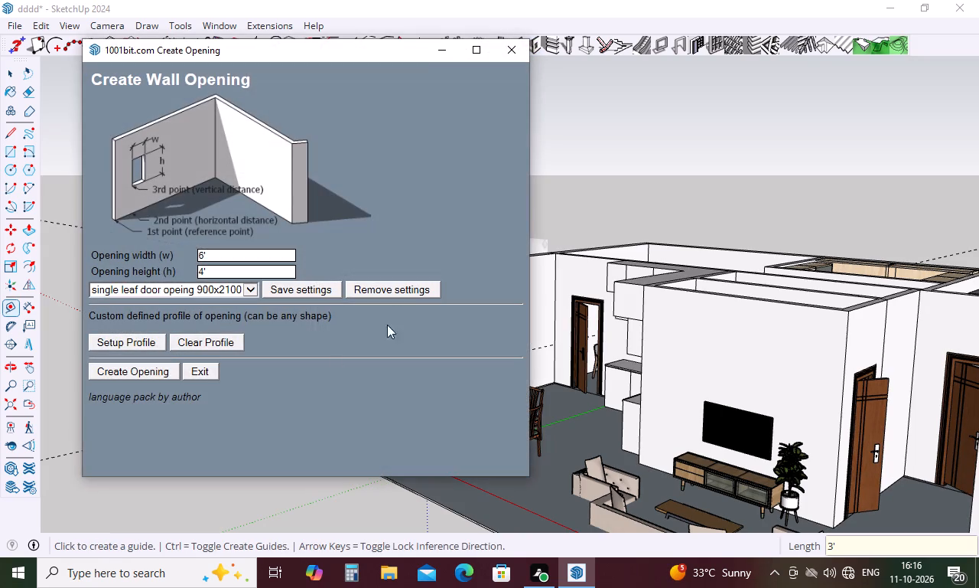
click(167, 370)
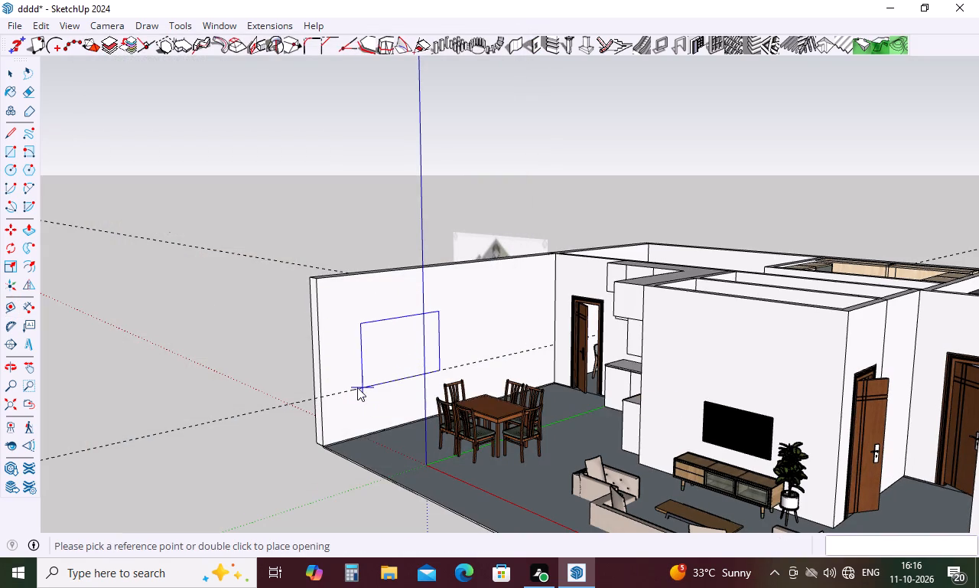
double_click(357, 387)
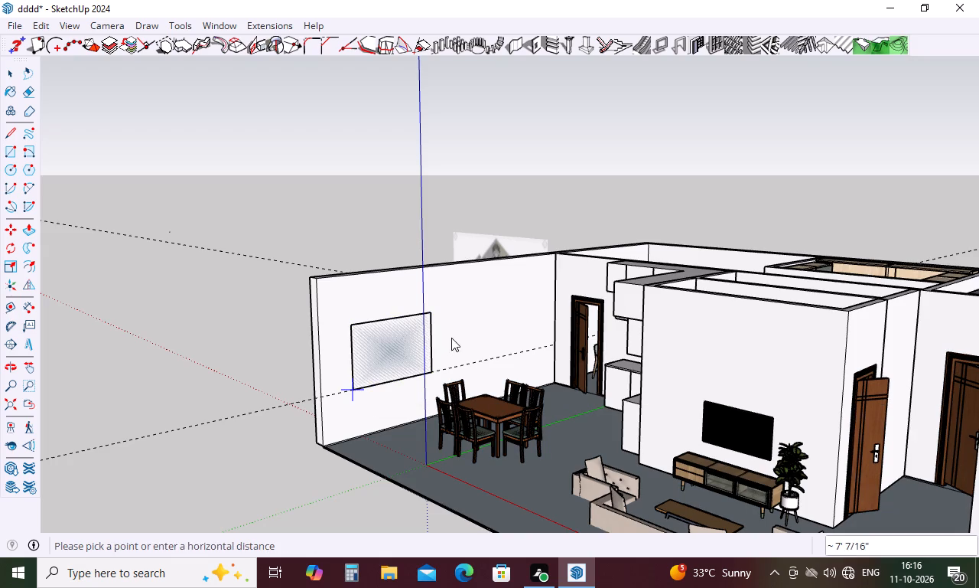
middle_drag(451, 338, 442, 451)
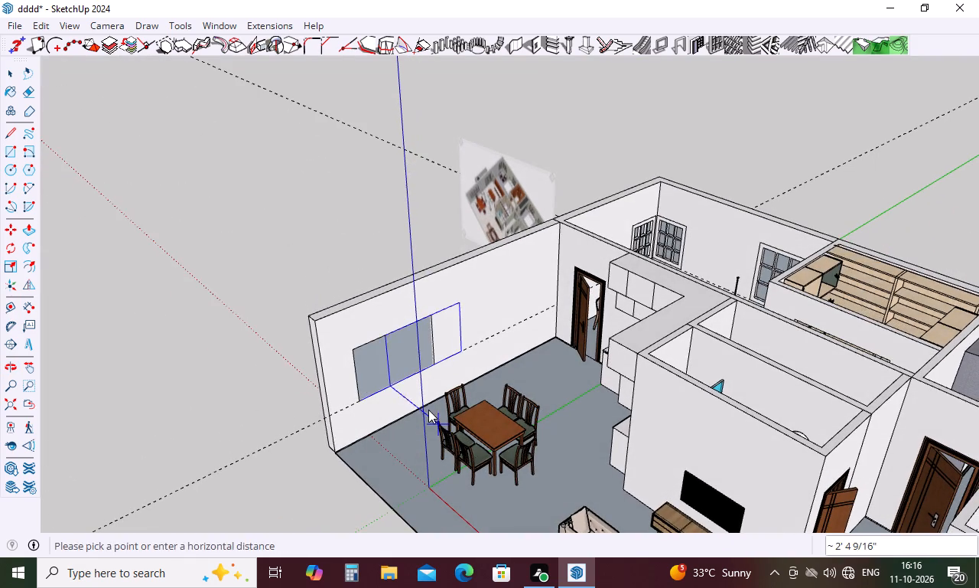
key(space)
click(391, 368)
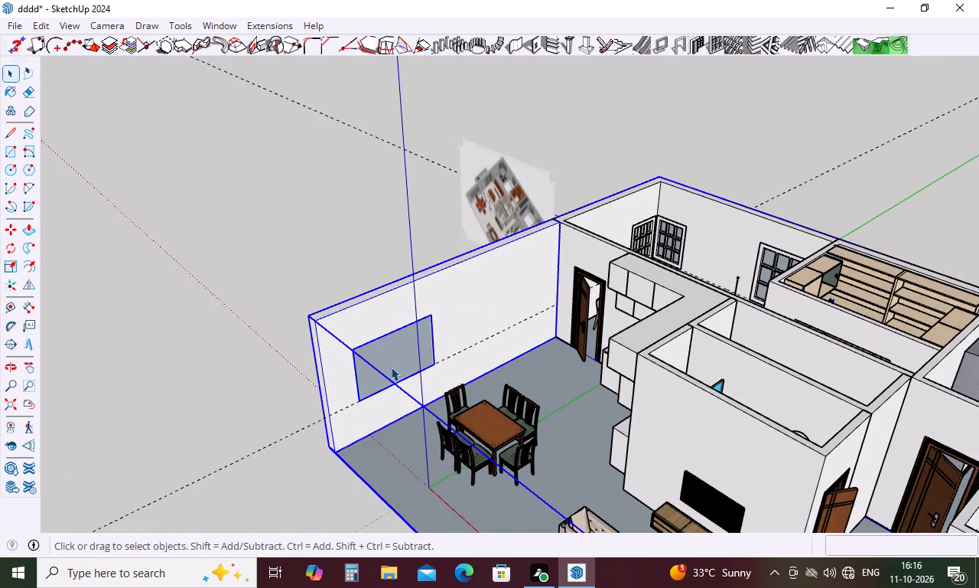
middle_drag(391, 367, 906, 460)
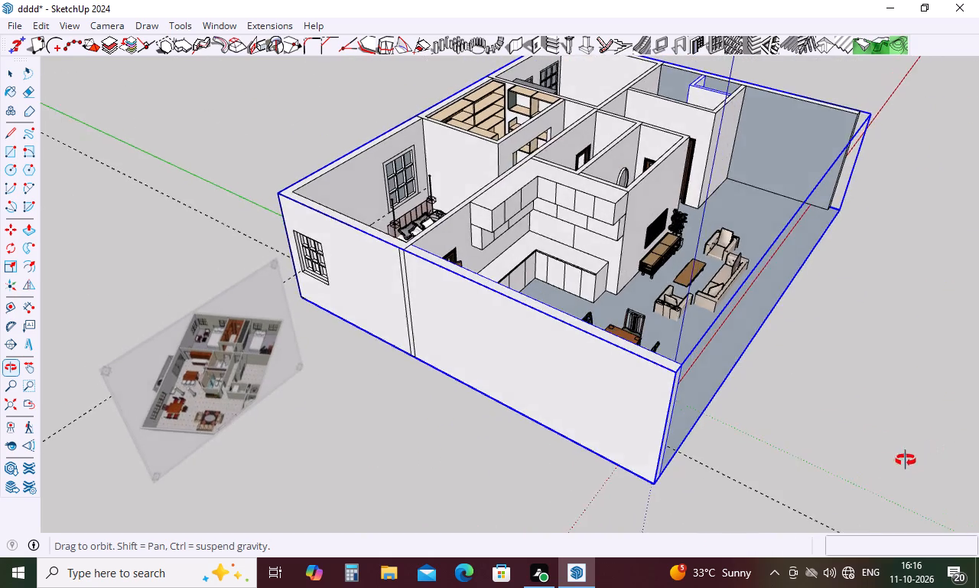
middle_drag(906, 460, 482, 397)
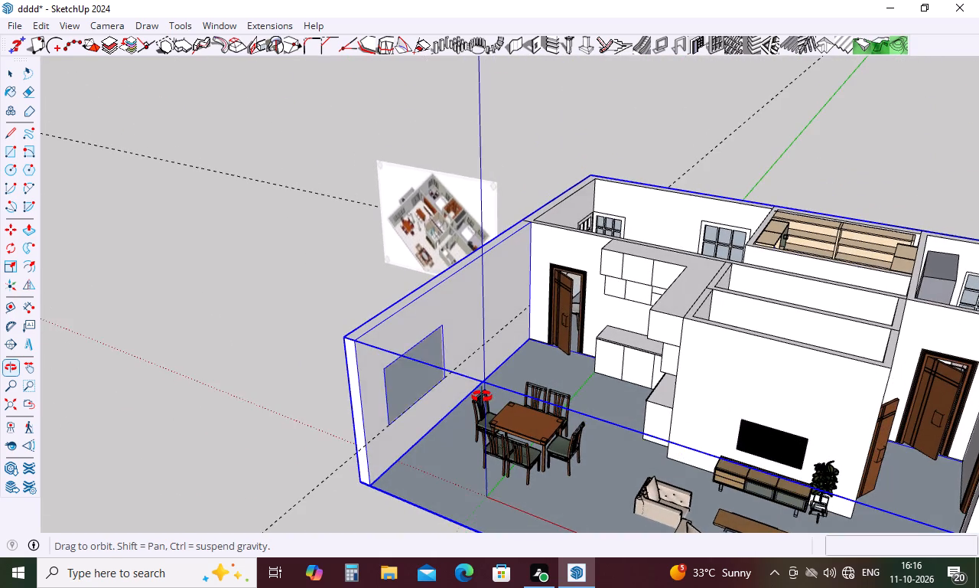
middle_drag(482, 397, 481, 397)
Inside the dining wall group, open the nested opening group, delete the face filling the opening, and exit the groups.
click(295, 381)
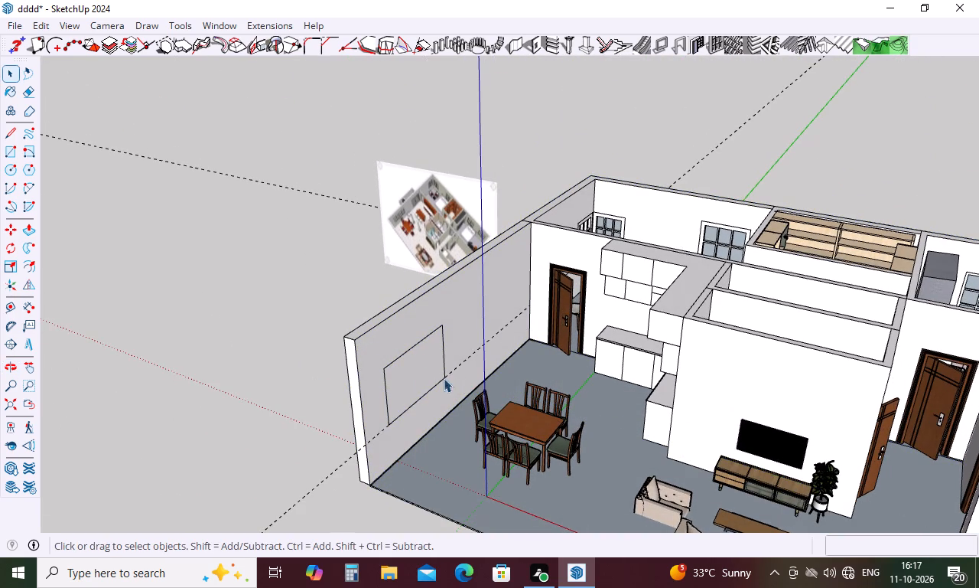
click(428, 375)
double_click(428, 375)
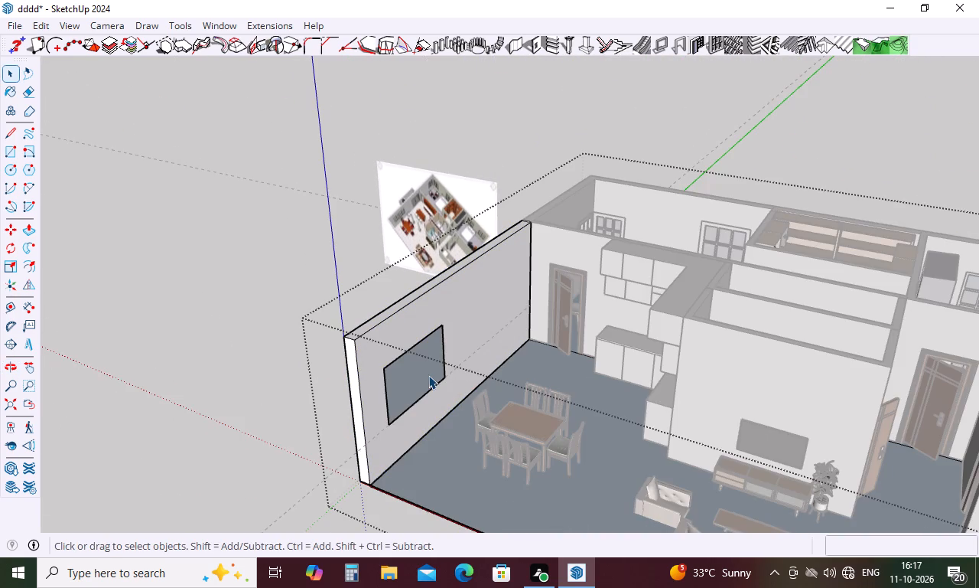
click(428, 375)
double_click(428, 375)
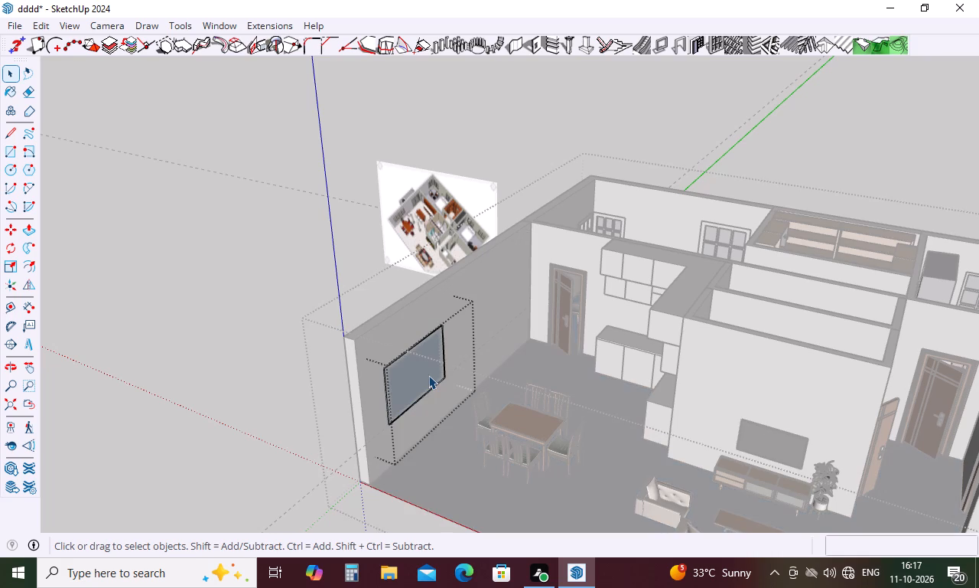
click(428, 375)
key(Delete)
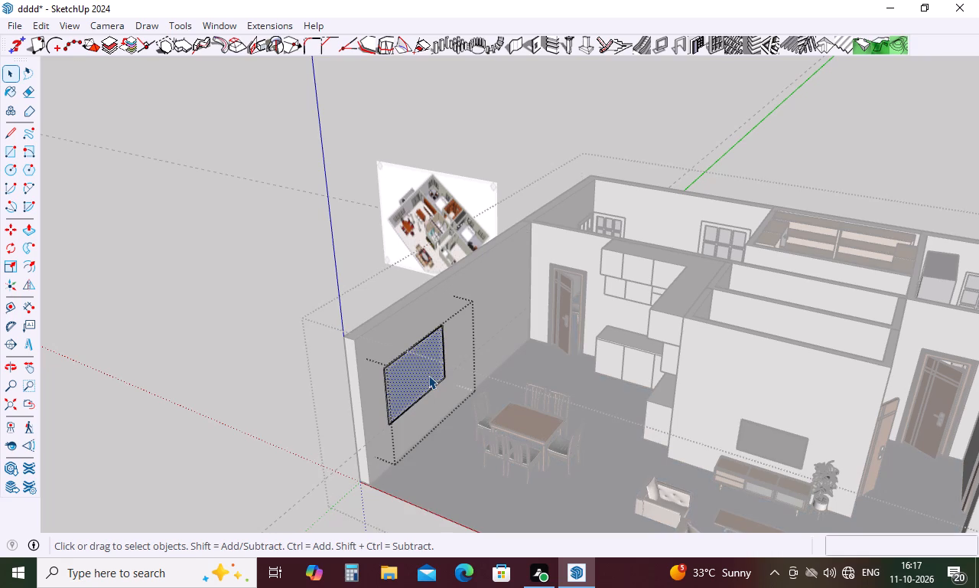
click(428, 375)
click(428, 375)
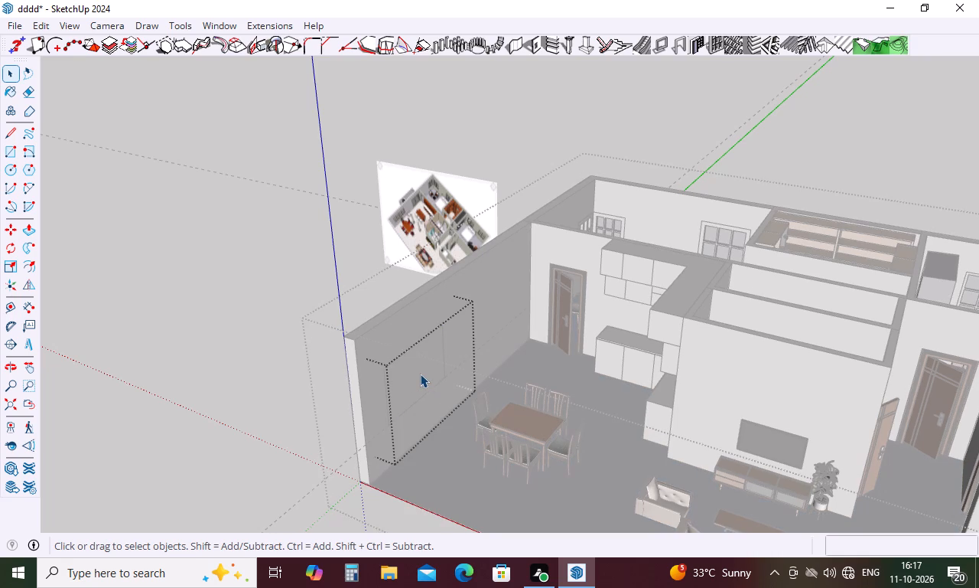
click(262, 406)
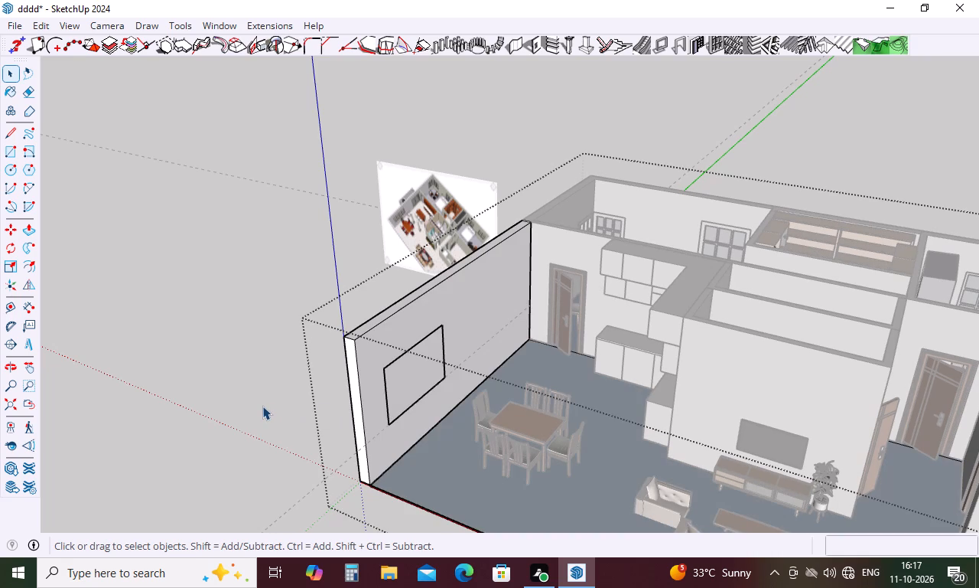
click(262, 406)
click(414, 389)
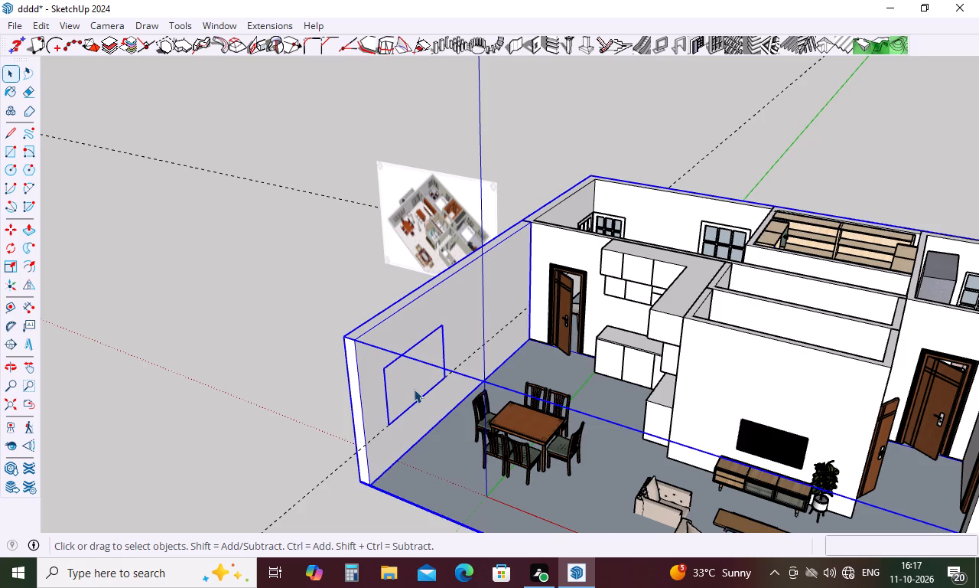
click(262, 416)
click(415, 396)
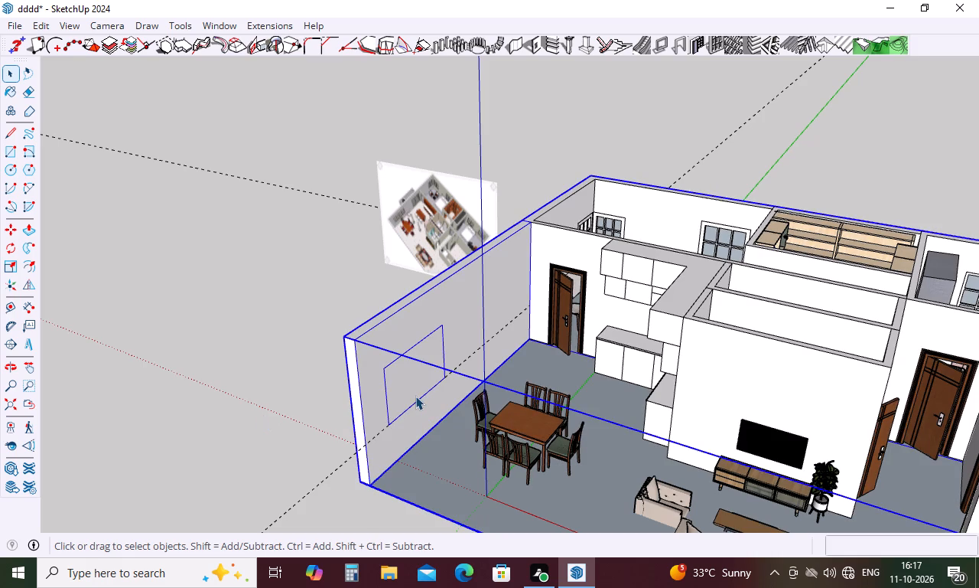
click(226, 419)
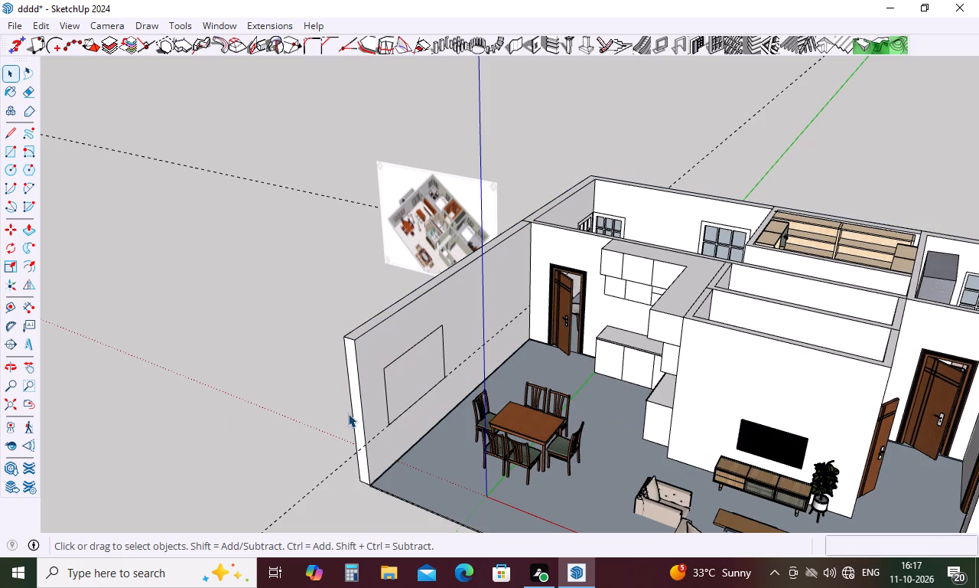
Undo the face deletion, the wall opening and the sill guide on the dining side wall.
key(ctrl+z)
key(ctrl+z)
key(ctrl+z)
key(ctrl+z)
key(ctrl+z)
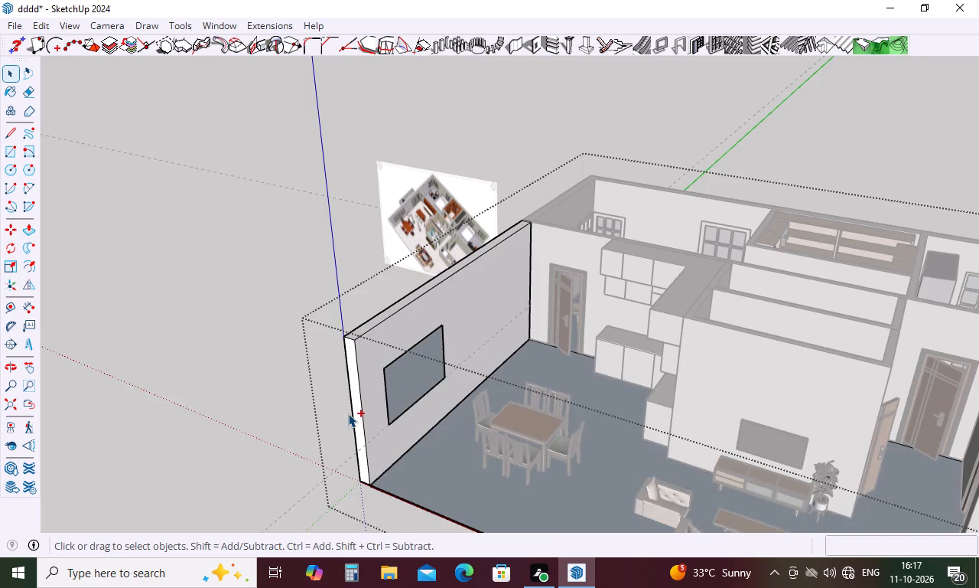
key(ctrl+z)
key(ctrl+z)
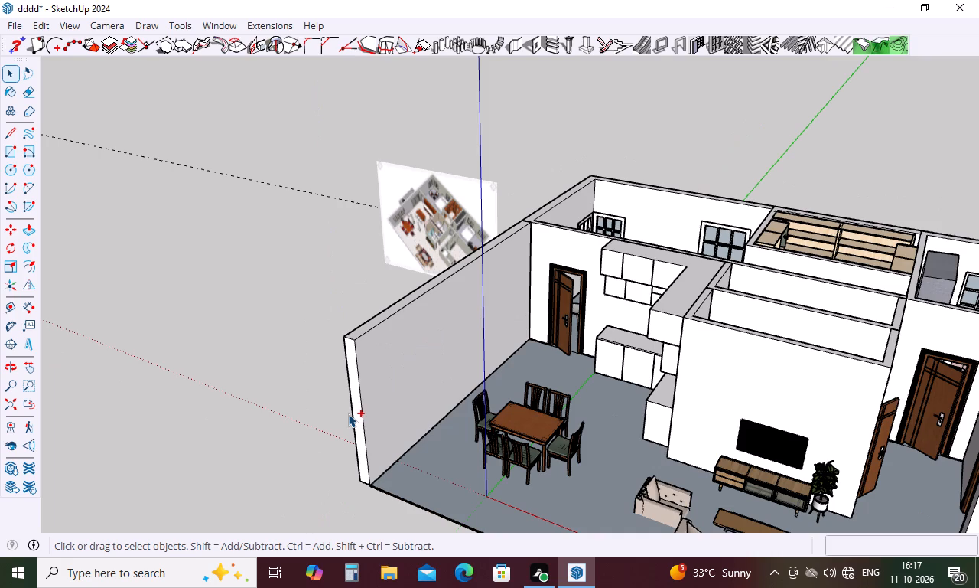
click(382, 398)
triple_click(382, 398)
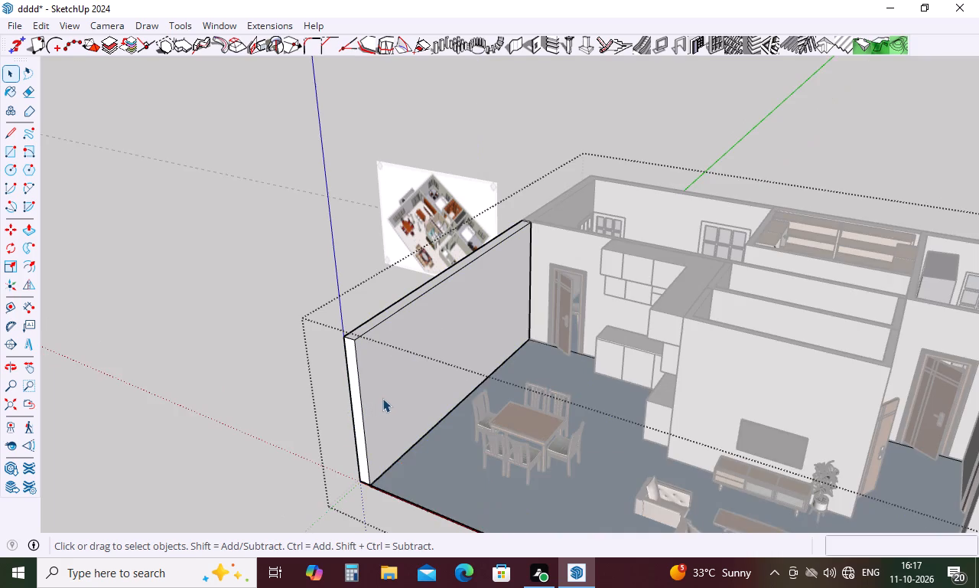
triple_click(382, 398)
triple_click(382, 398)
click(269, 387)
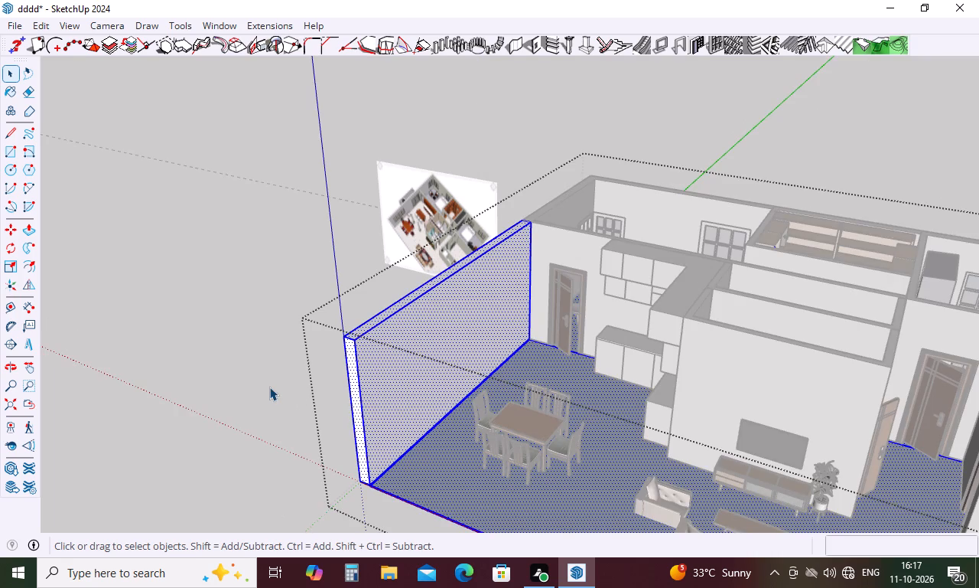
Undo the grouping of the dining wall geometry, and redo the steps that restore the corner bedroom window.
key(ctrl+z)
key(ctrl+z)
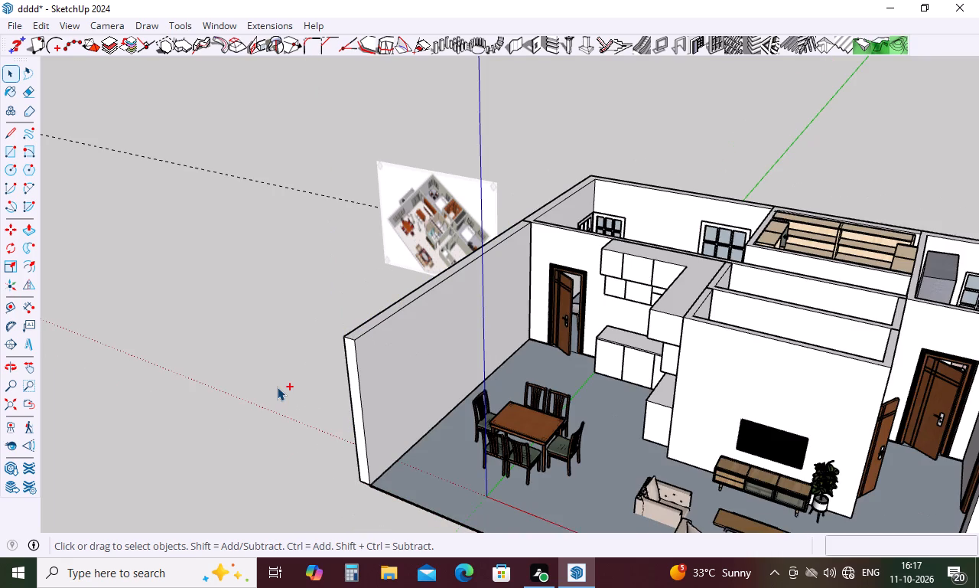
key(ctrl+z)
key(ctrl+z)
key(ctrl+z)
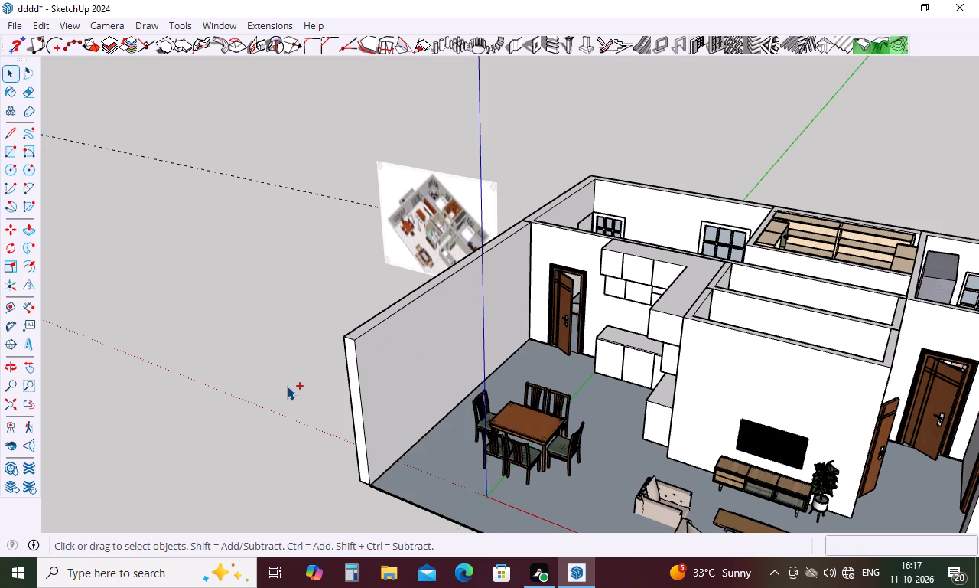
key(ctrl+z)
middle_drag(591, 320, 516, 403)
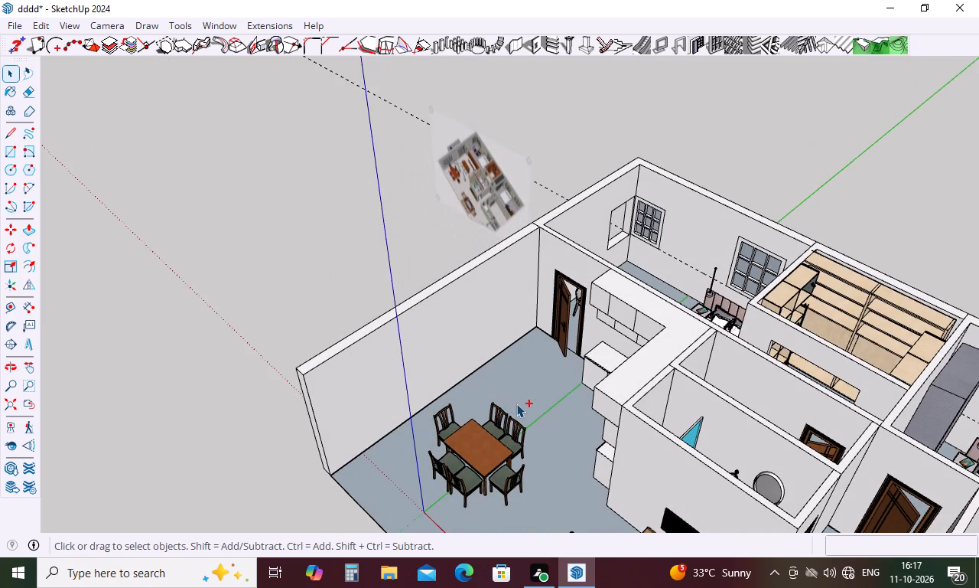
key(ctrl+y)
key(ctrl+y)
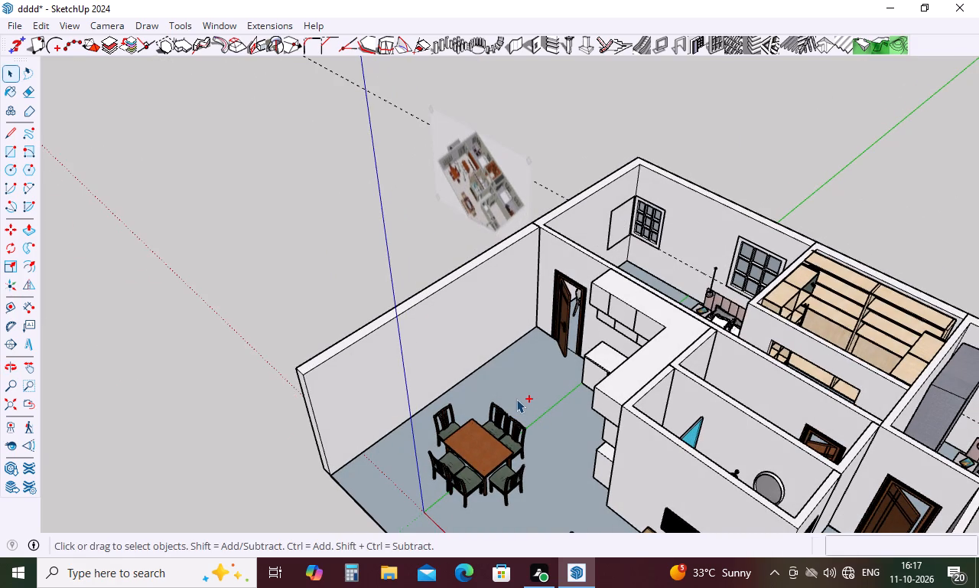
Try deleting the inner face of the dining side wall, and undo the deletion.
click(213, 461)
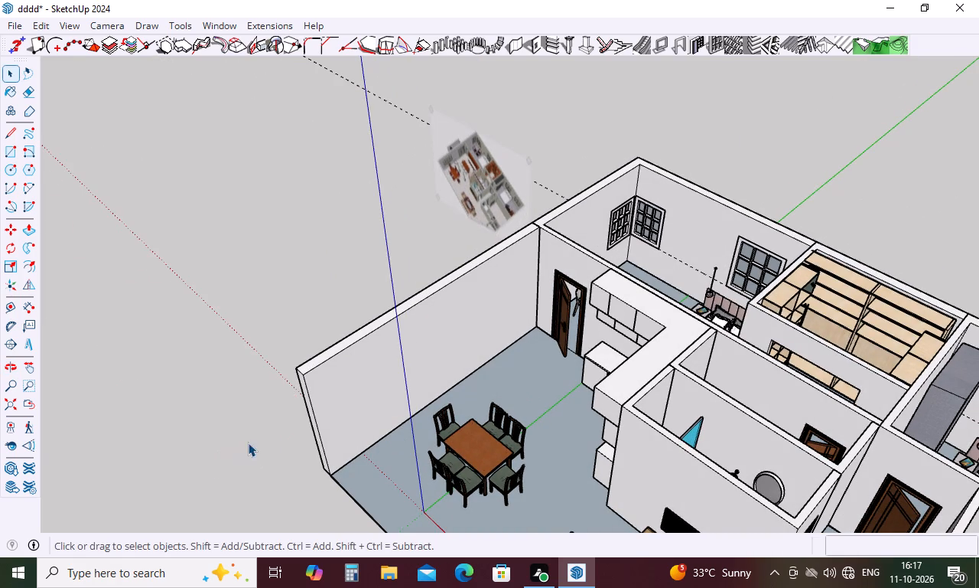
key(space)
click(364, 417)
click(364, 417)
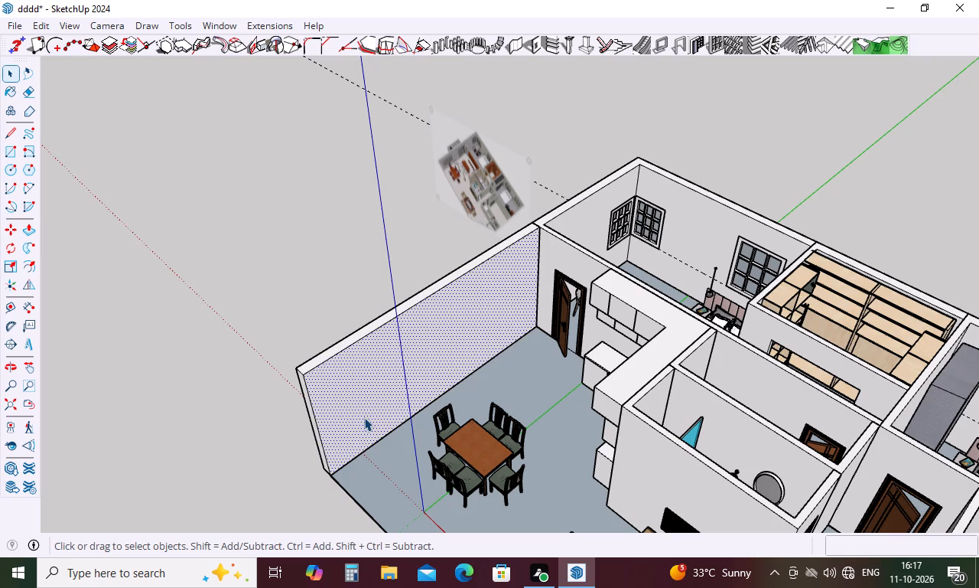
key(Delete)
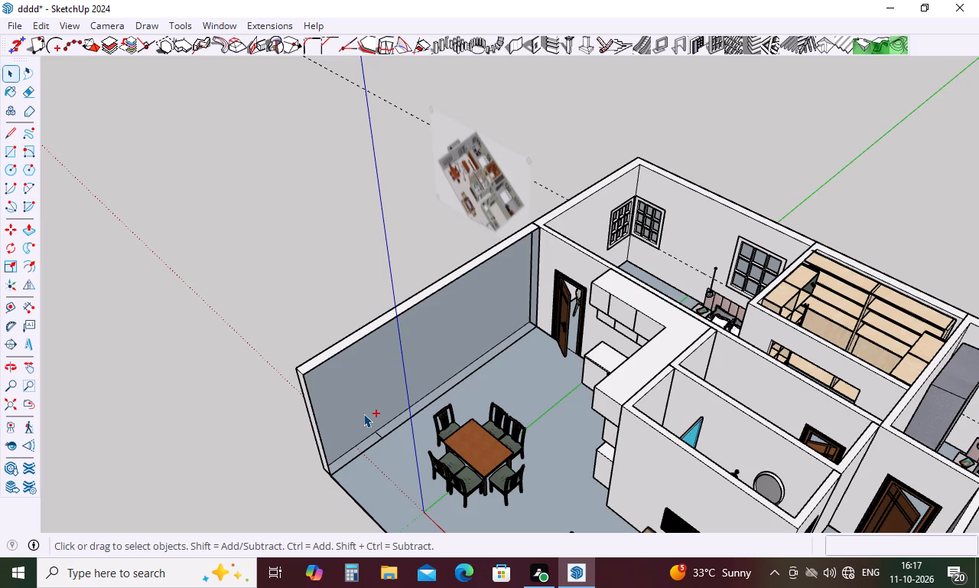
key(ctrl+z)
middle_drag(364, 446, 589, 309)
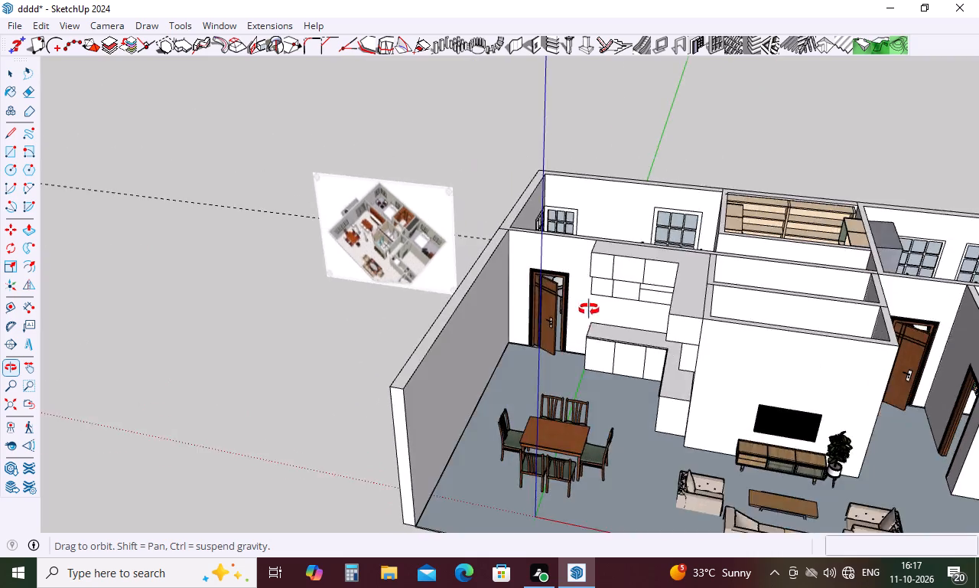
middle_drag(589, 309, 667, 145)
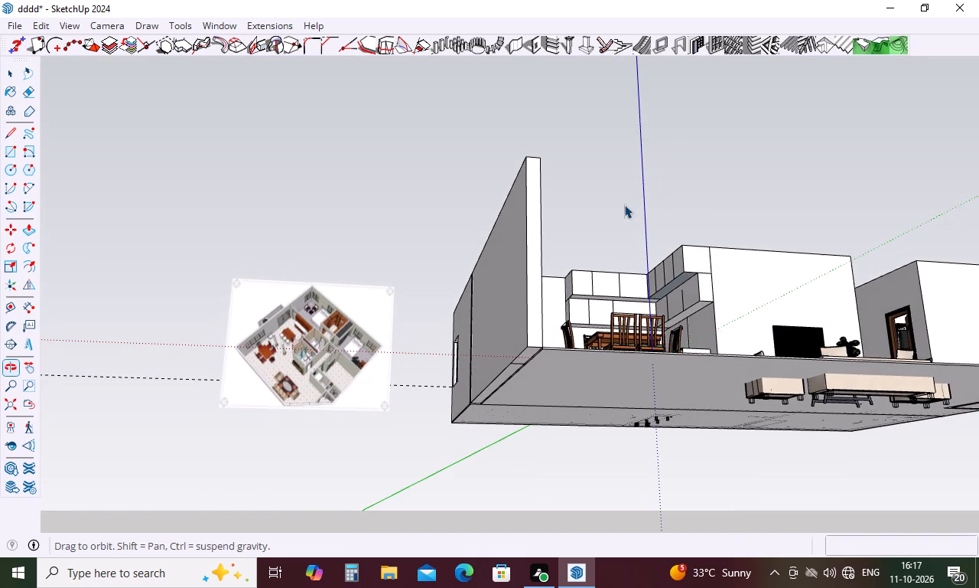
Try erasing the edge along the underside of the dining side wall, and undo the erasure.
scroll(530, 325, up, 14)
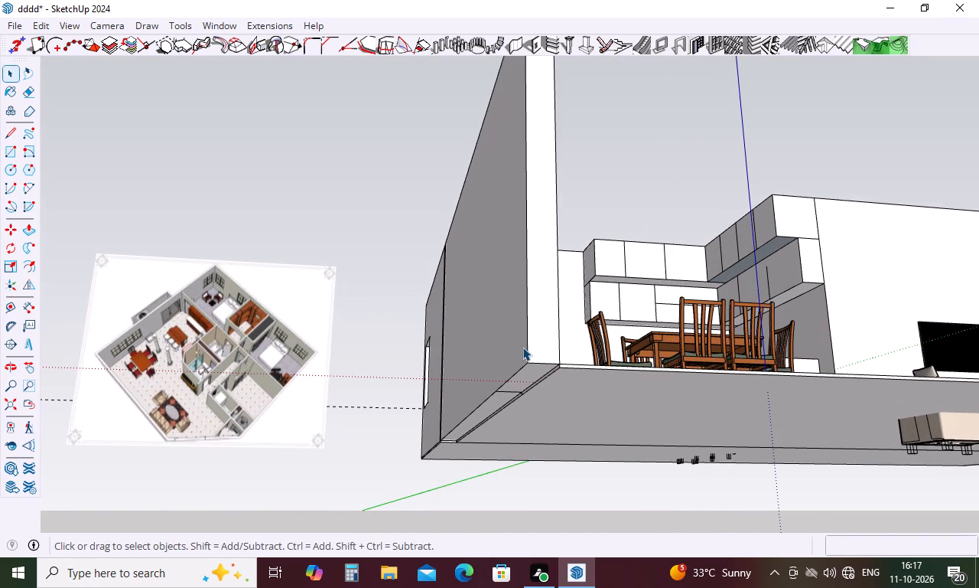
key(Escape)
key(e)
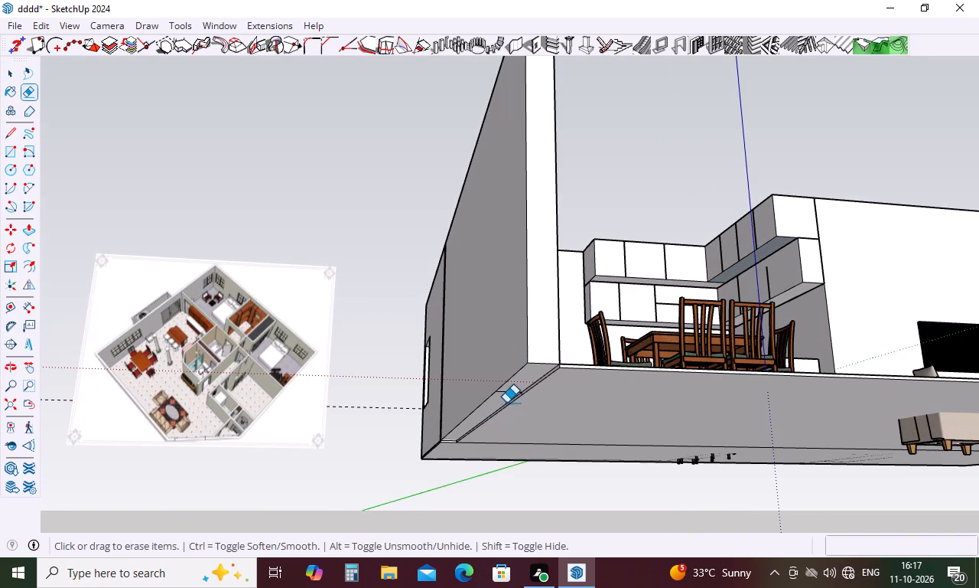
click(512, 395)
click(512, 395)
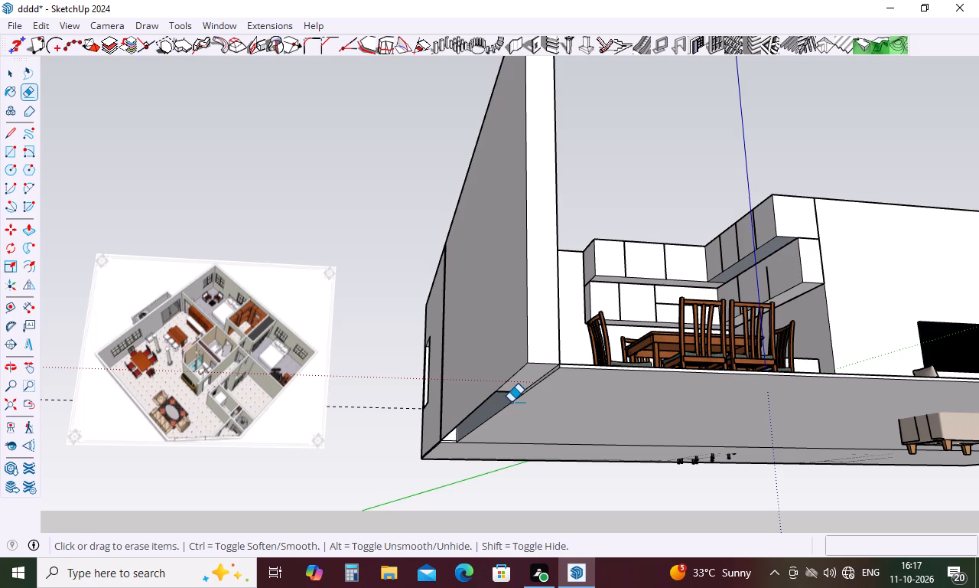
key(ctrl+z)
Erase the short stray edge crossing the underside of the dining side wall.
scroll(516, 391, up, 10)
scroll(516, 383, up, 16)
click(505, 403)
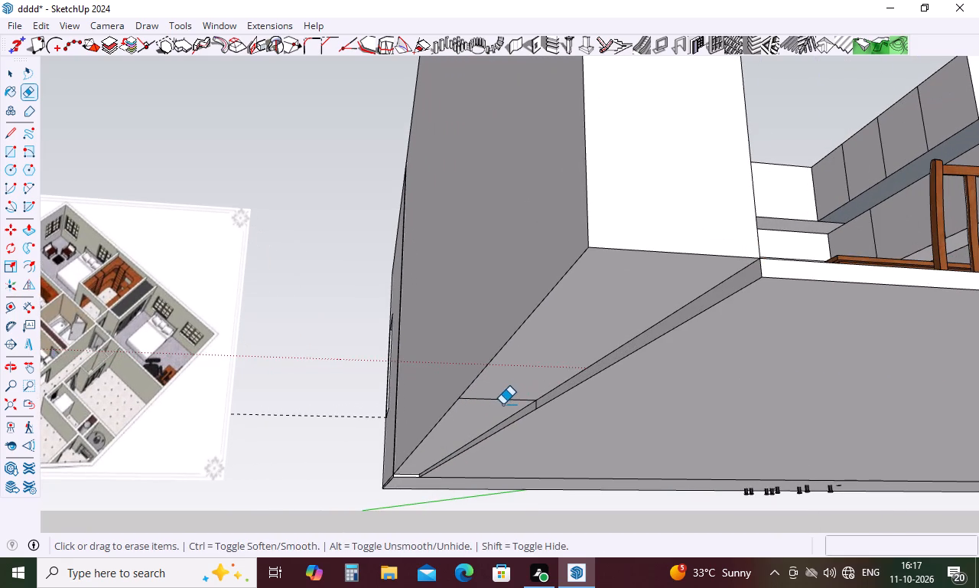
drag(503, 400, 501, 407)
scroll(534, 407, up, 9)
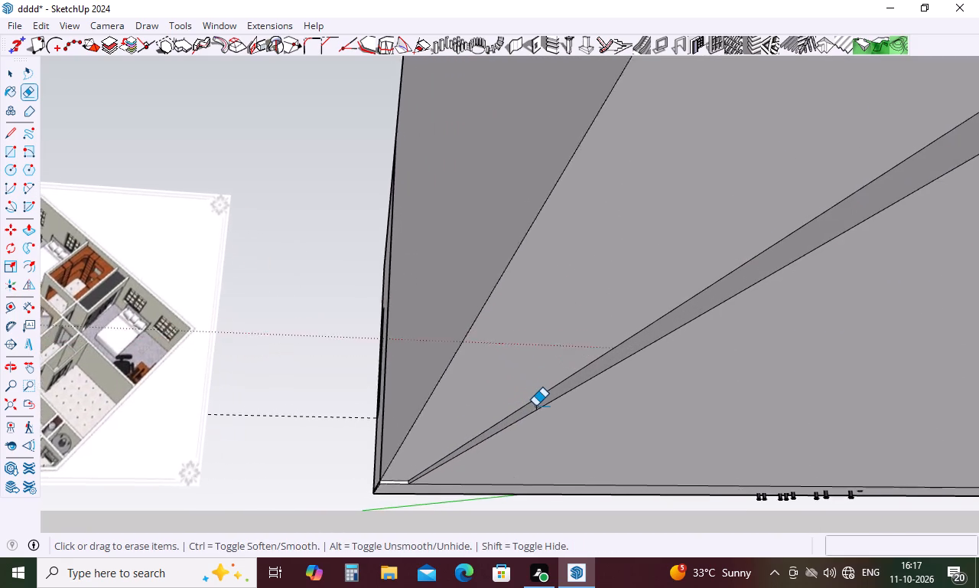
scroll(535, 406, up, 11)
click(536, 406)
scroll(516, 403, down, 5)
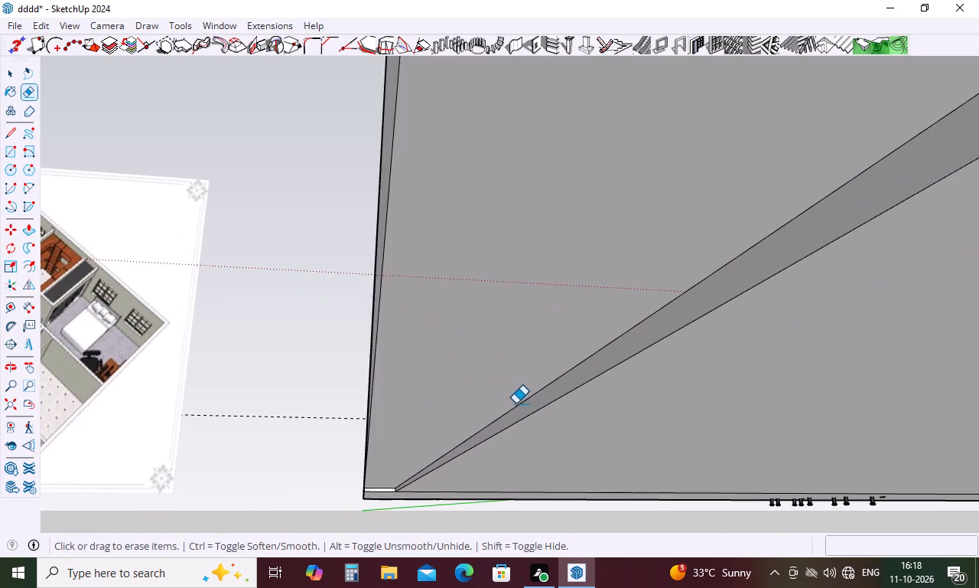
scroll(515, 402, down, 9)
key(space)
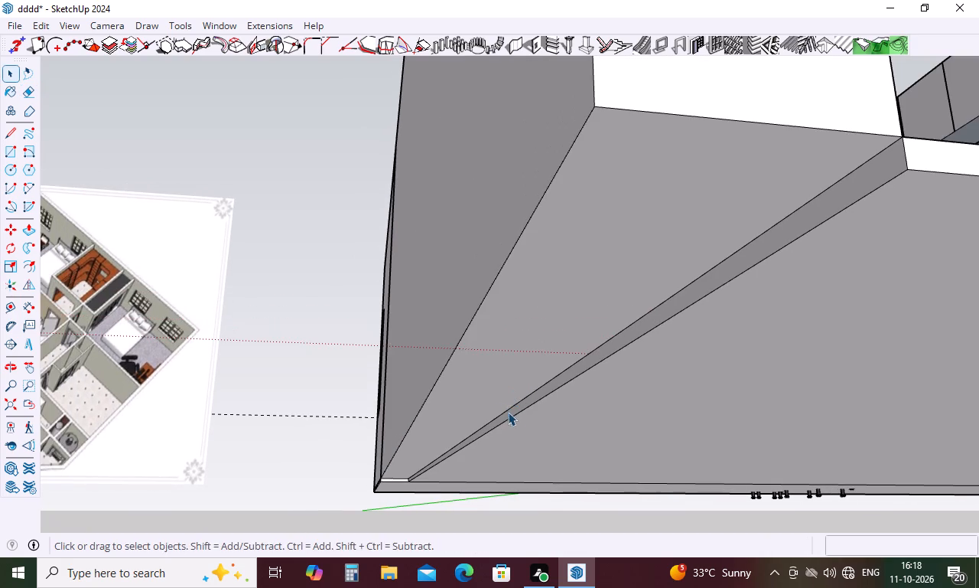
Push/Pull the narrow floor slab side face under the dining side wall outward 9" to the wall's outer face.
key(p)
click(519, 410)
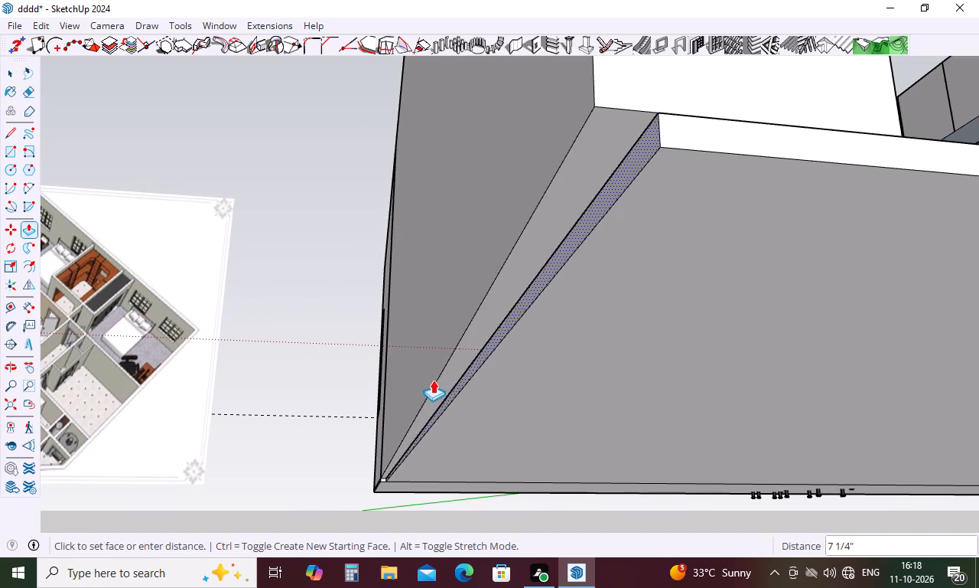
click(427, 377)
scroll(420, 400, down, 4)
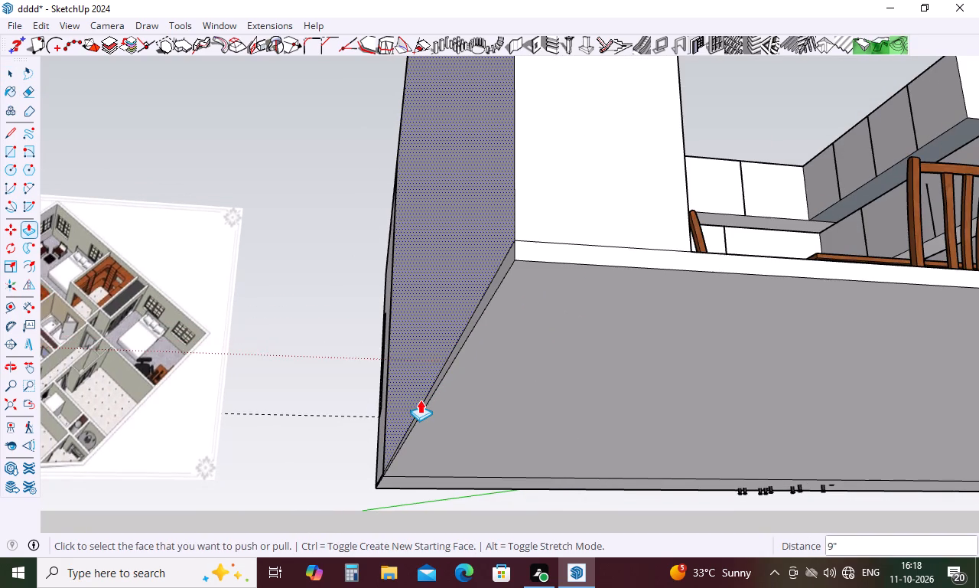
Select all the connected dining wall and floor slab geometry and make it a group.
key(space)
triple_click(619, 219)
triple_click(619, 219)
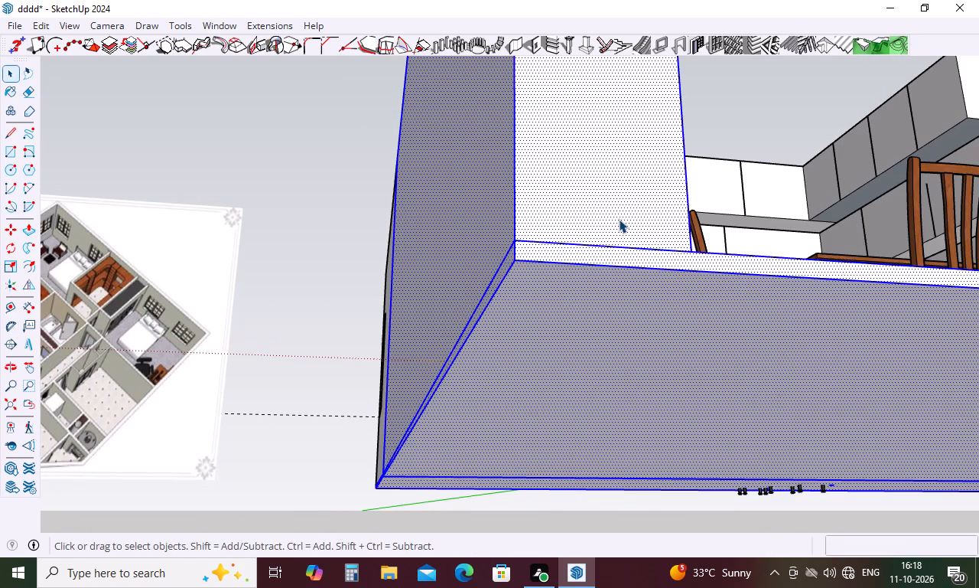
right_click(613, 222)
click(688, 145)
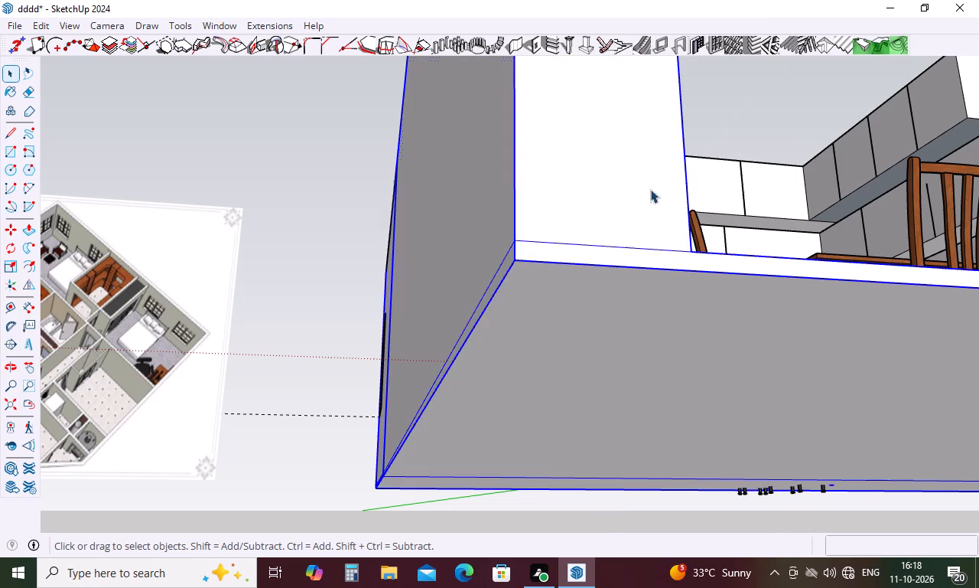
click(339, 300)
Create a 6' wide by 4' high wall opening on the inner face of the dining side wall.
scroll(615, 177, down, 4)
middle_drag(626, 172, 428, 350)
scroll(431, 345, down, 4)
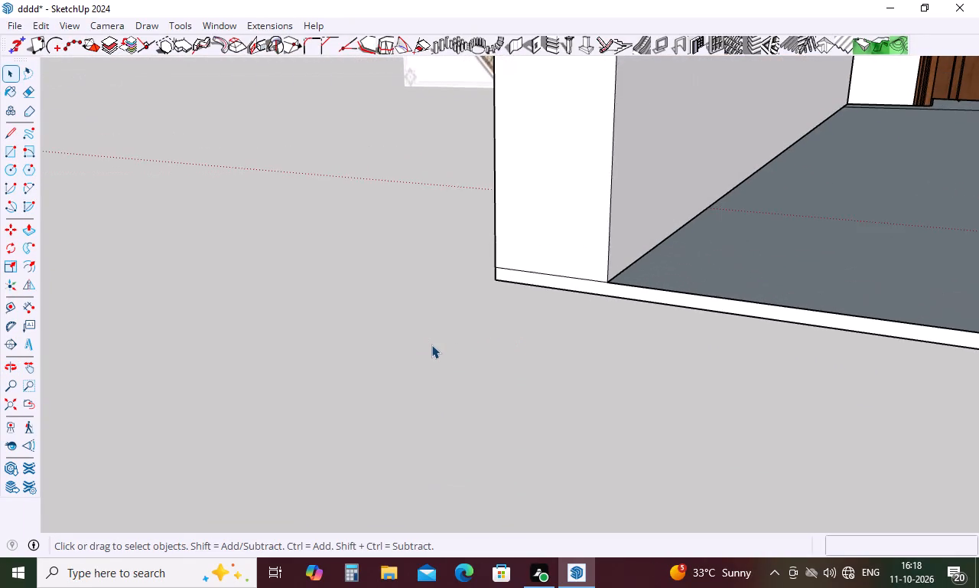
scroll(431, 345, down, 10)
scroll(442, 380, down, 17)
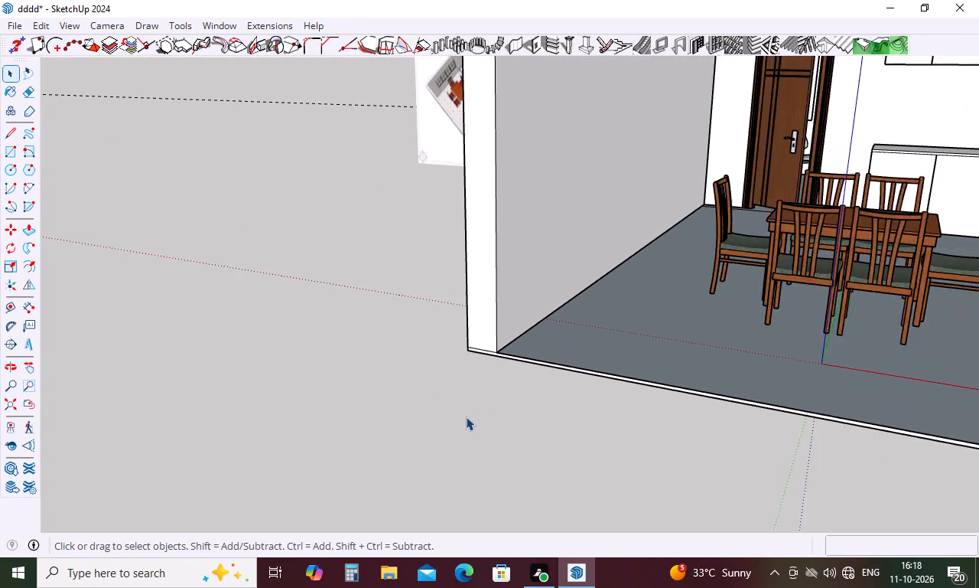
scroll(466, 416, down, 6)
scroll(516, 366, down, 5)
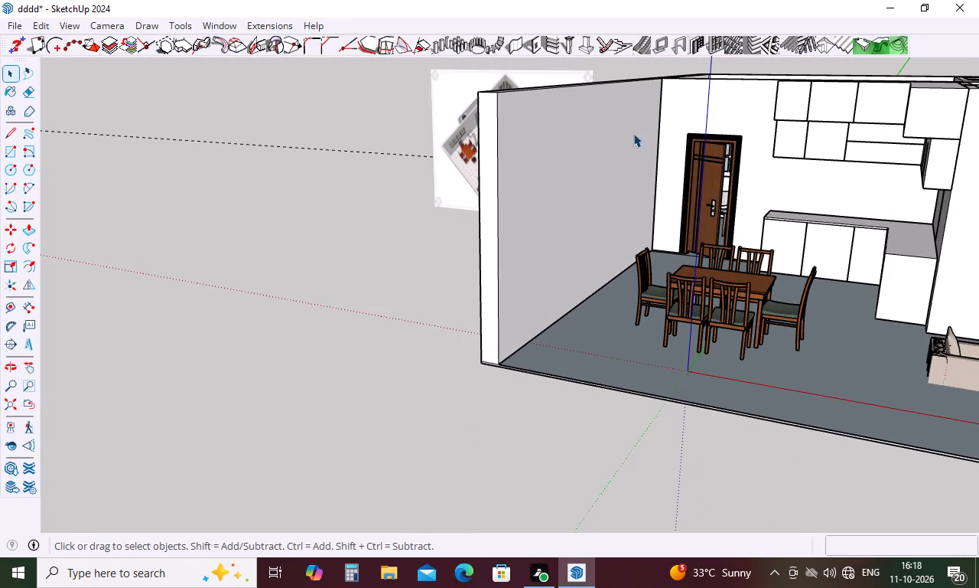
click(532, 47)
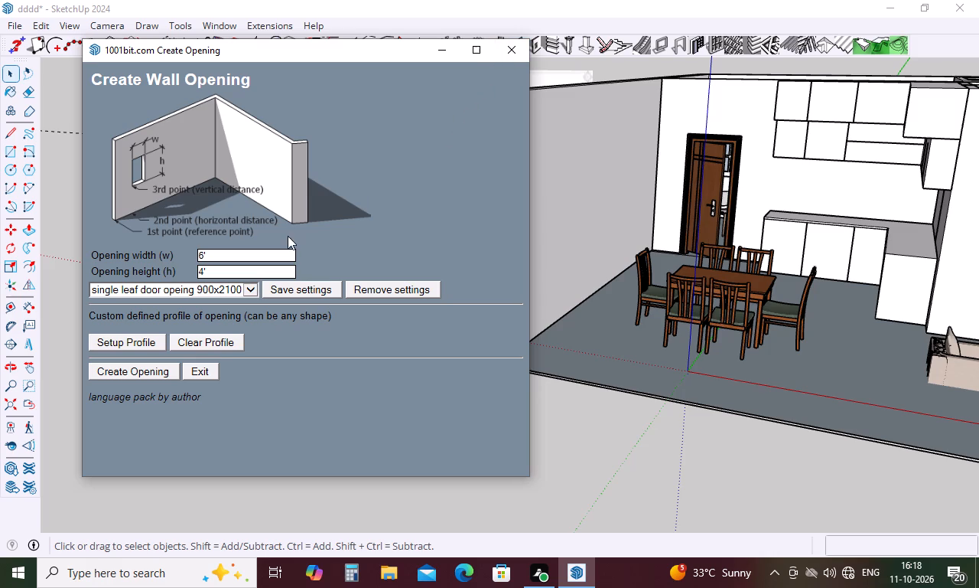
click(151, 370)
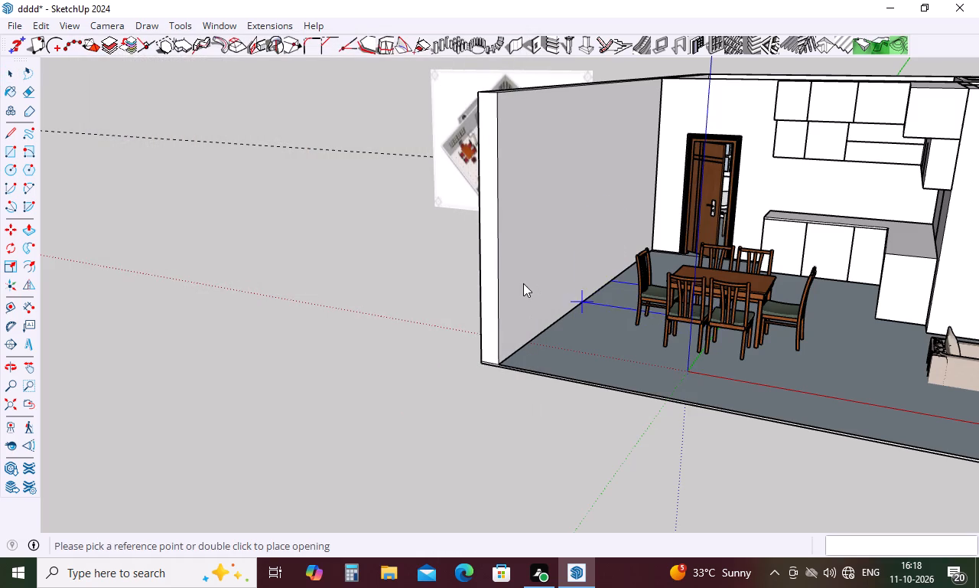
double_click(524, 283)
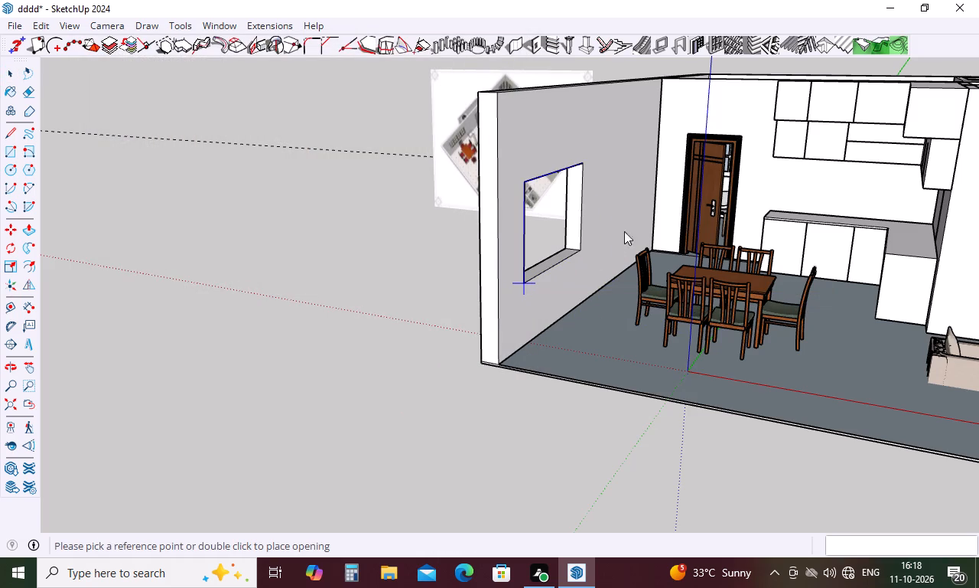
key(space)
Draw a 4' by 6' rectangle across the new opening in the dining side wall, corner to corner.
text(r)
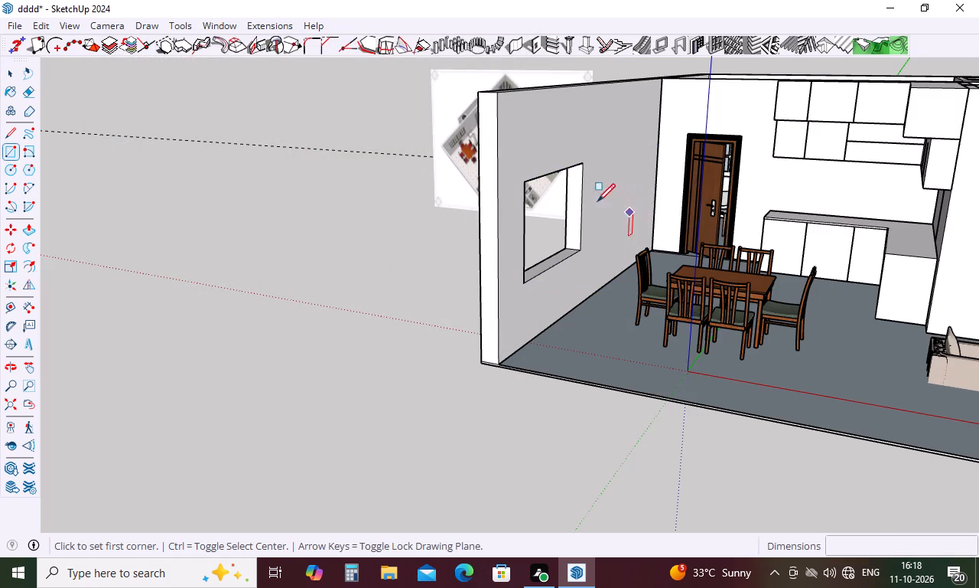
click(525, 185)
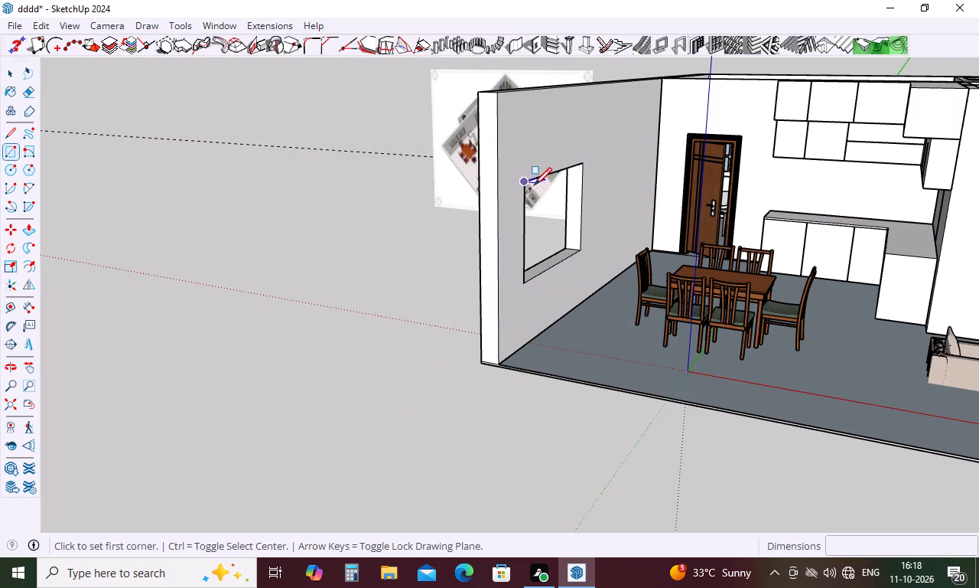
click(581, 247)
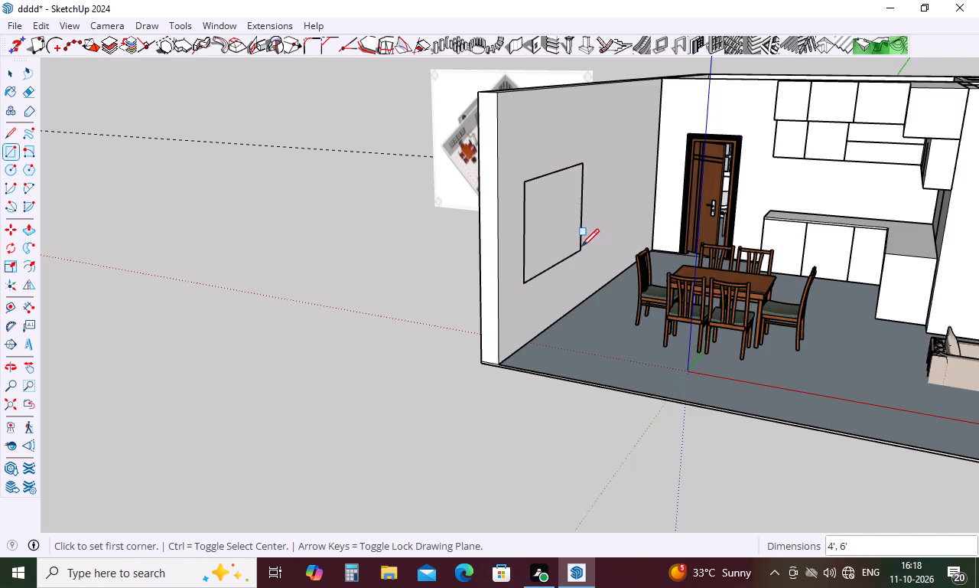
key(space)
Turn the rectangle into a 3-row, 3-column rectangular-frame window panel at the back: depth 5 7/8", frame width 3 15/16", divider width 1 3/16".
click(548, 215)
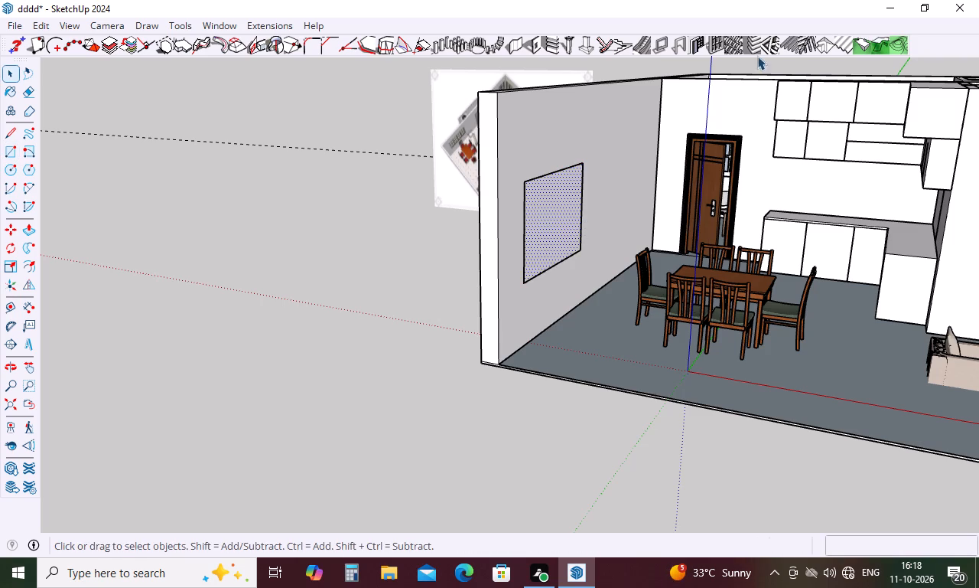
click(713, 46)
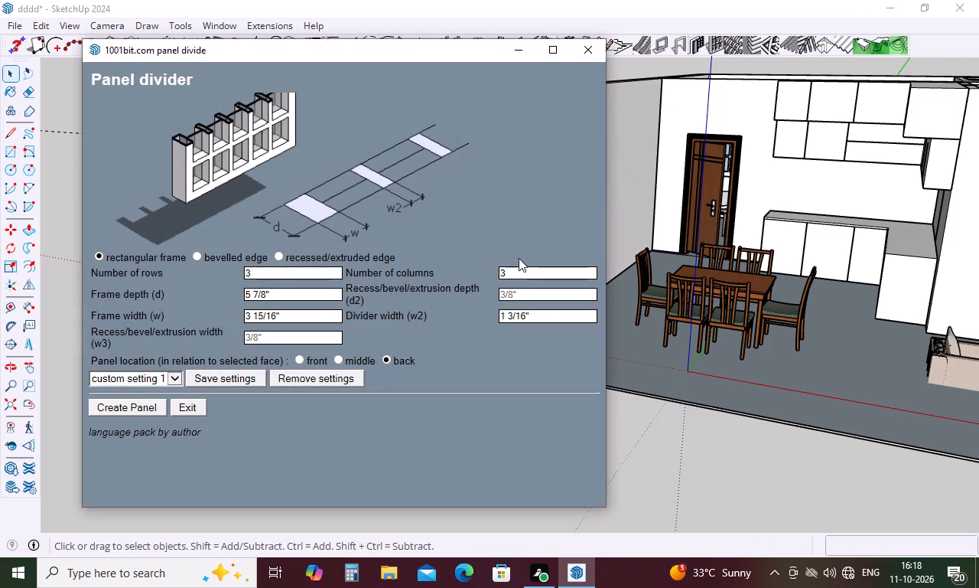
click(133, 407)
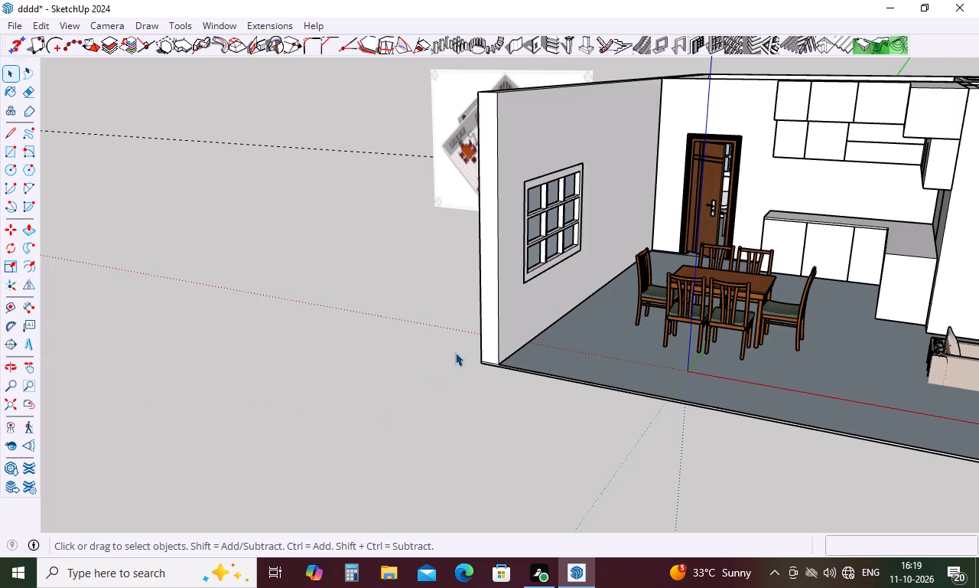
key(space)
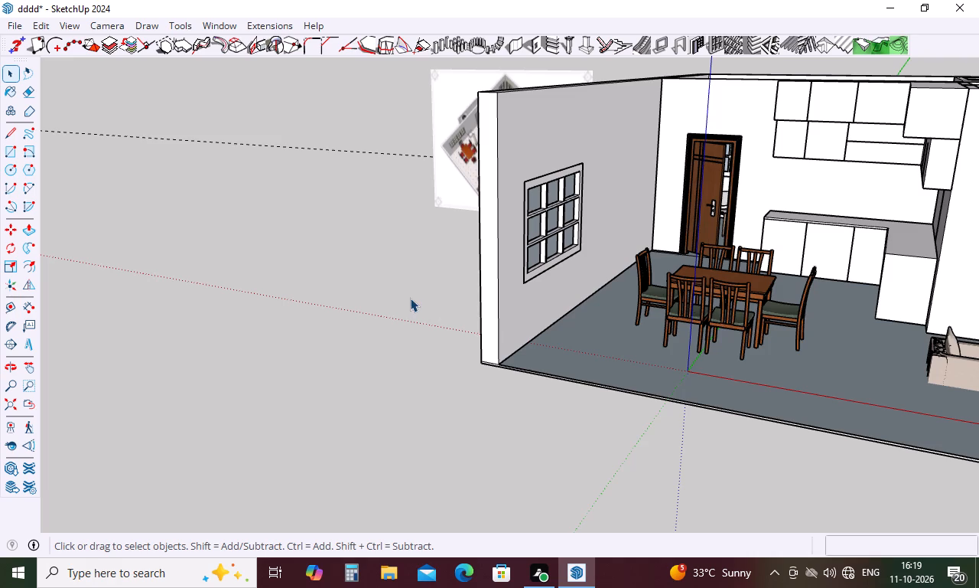
click(411, 298)
Examine the whole furnished house from above, including the dining window, the bedrooms and the living area.
scroll(544, 384, down, 5)
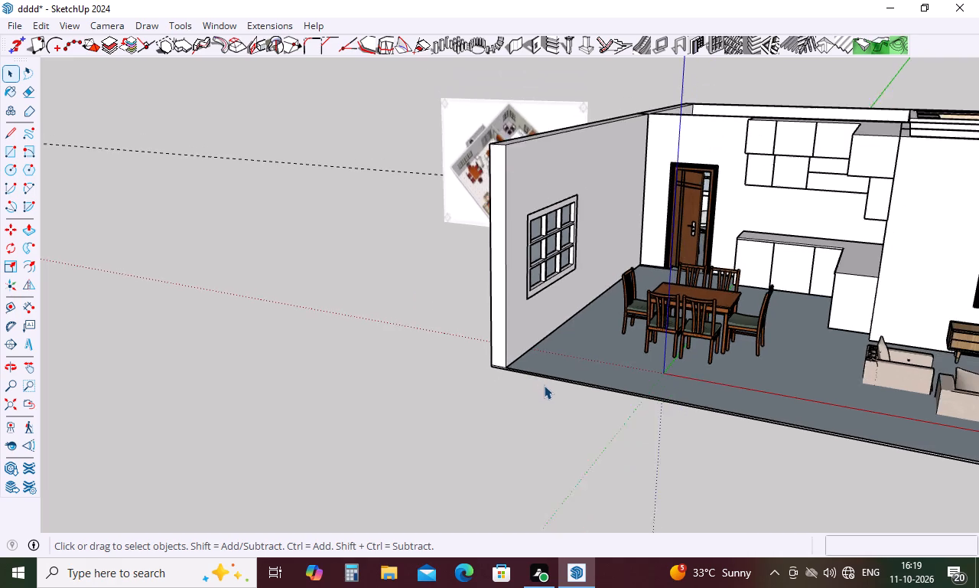
scroll(546, 394, down, 4)
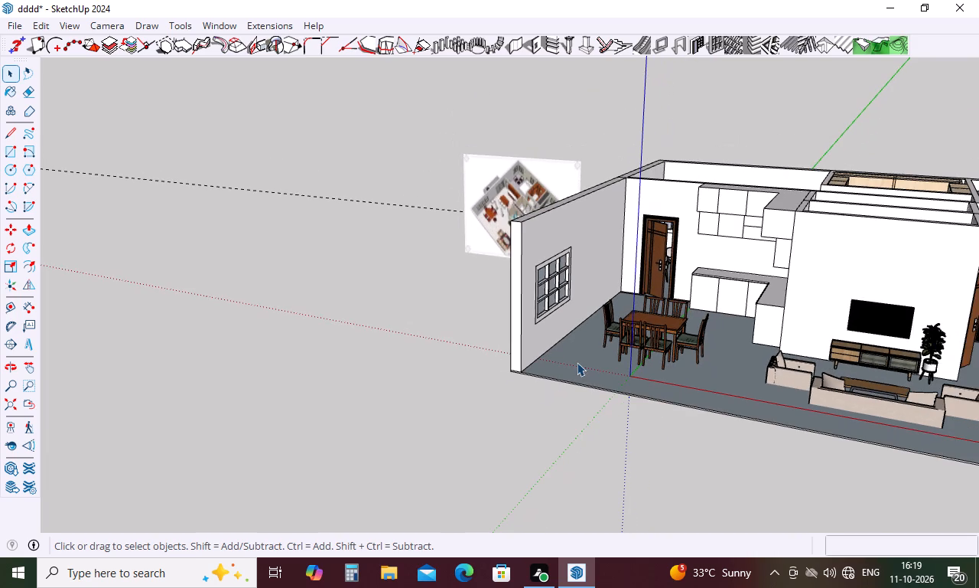
scroll(568, 371, down, 2)
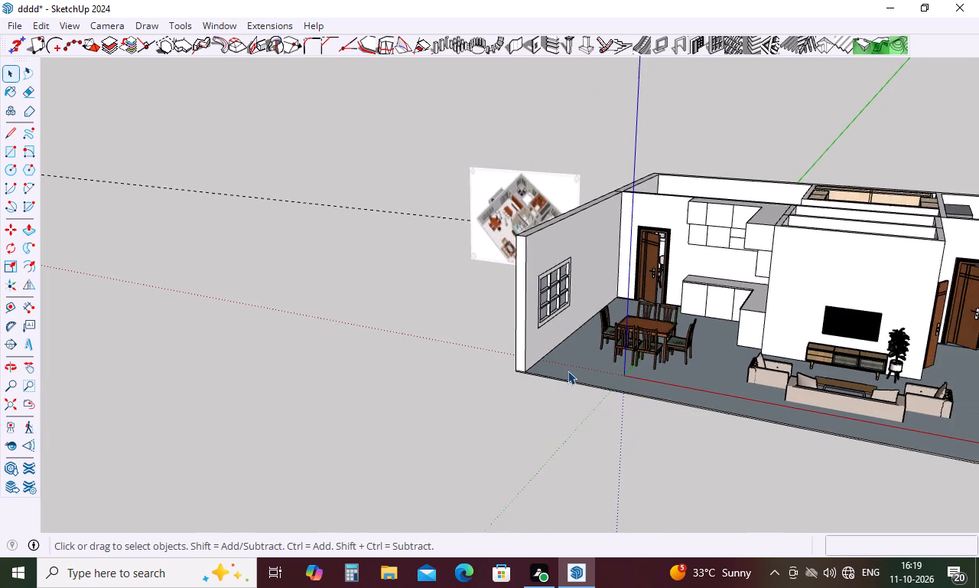
scroll(568, 371, down, 5)
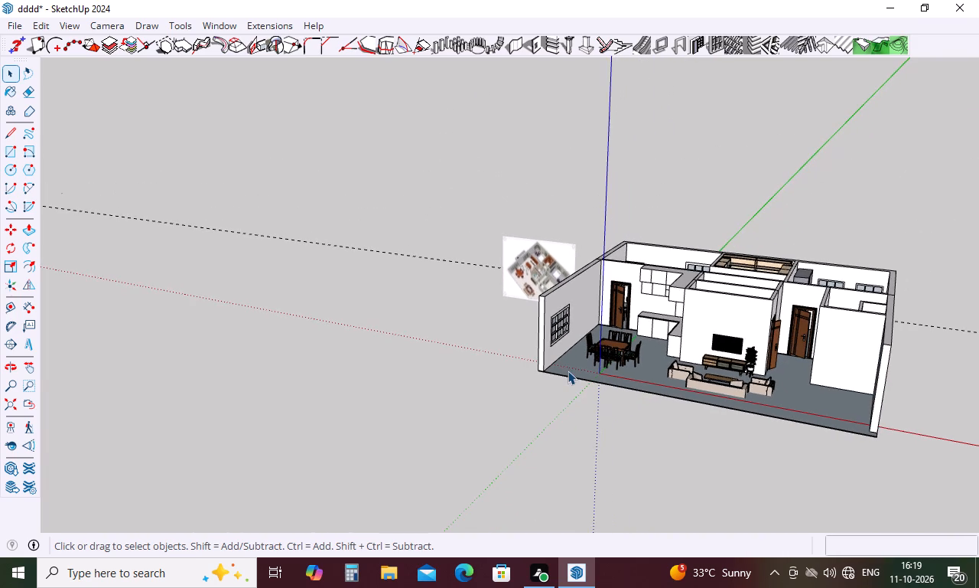
middle_drag(868, 398, 822, 423)
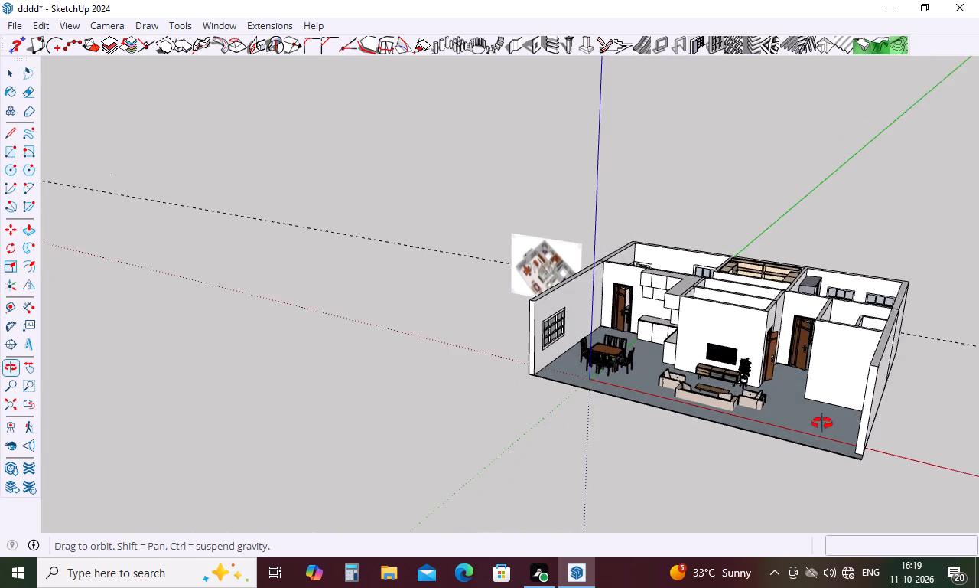
middle_drag(822, 423, 808, 473)
scroll(801, 400, down, 3)
middle_drag(801, 400, 769, 464)
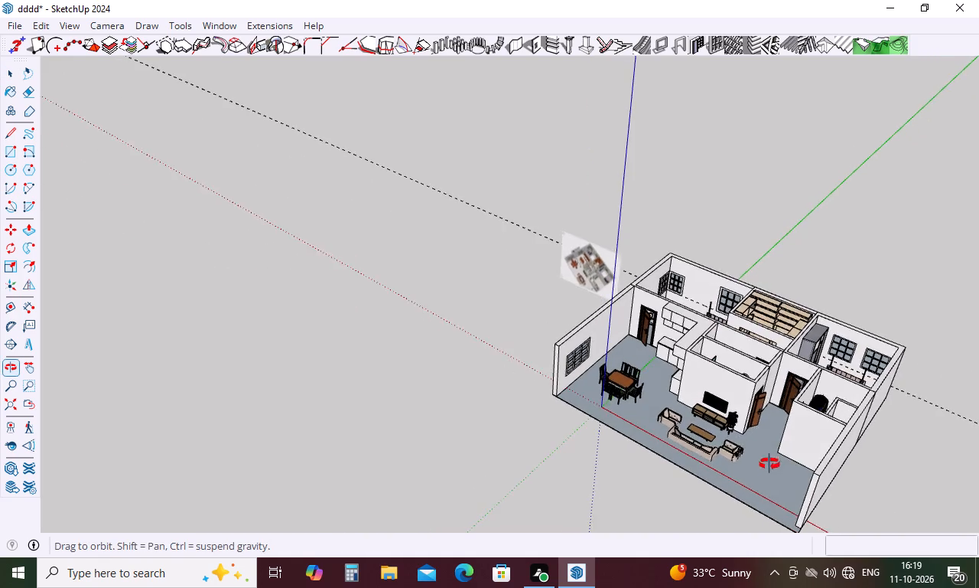
middle_drag(769, 464, 668, 483)
scroll(629, 359, down, 2)
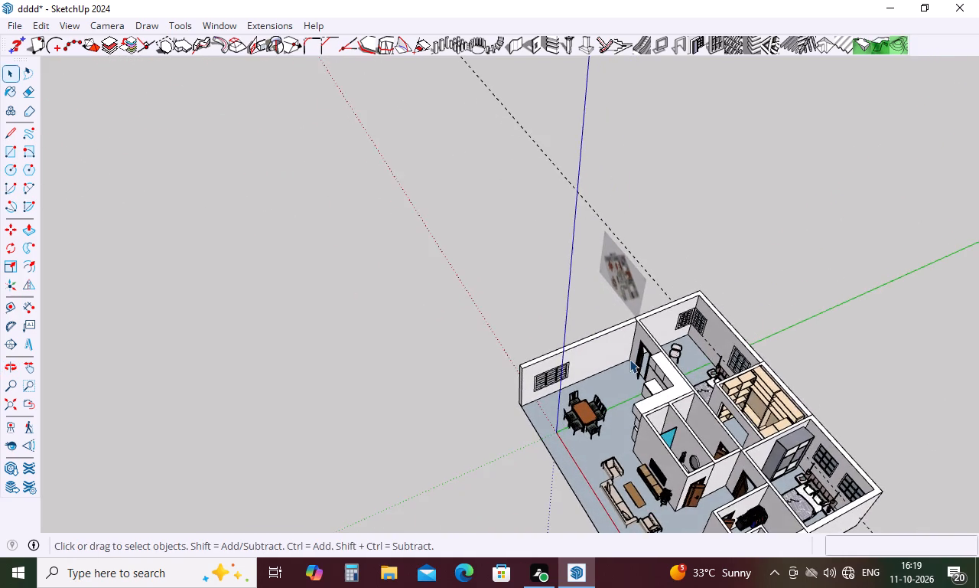
scroll(629, 359, down, 2)
scroll(792, 476, up, 5)
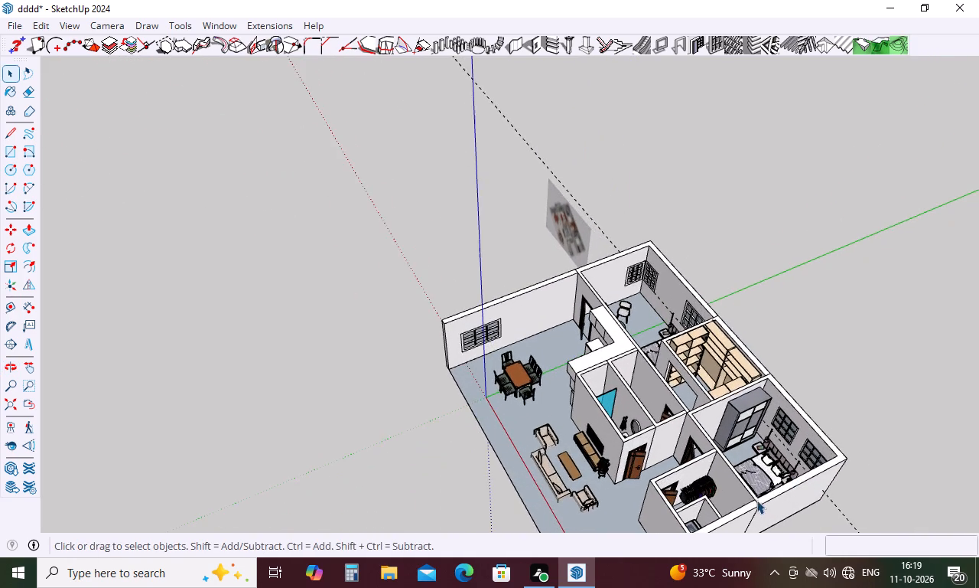
scroll(755, 494, up, 10)
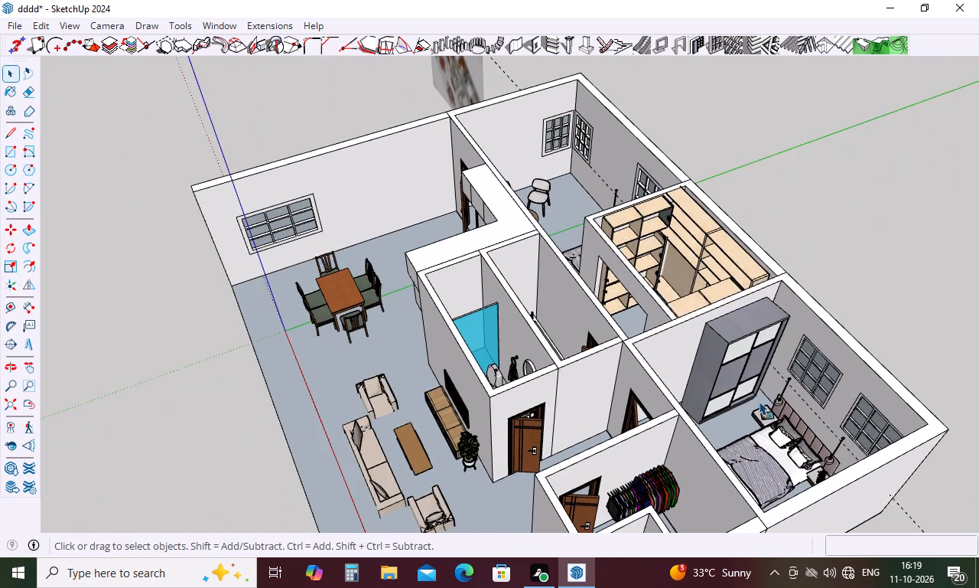
scroll(759, 401, down, 3)
middle_drag(652, 371, 761, 366)
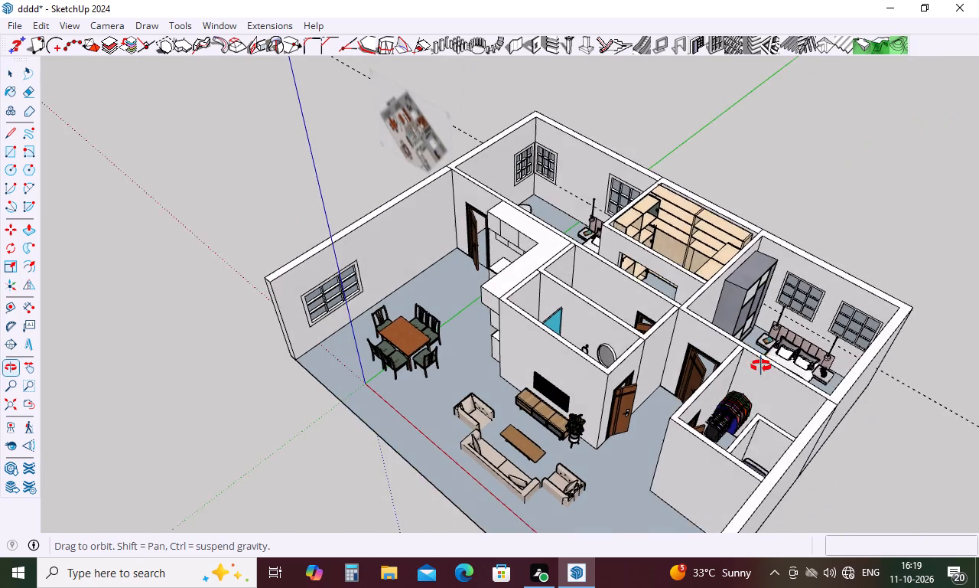
Open the Tile material collection and examine the flooring shown in the reference floor plan image.
middle_drag(761, 366, 896, 367)
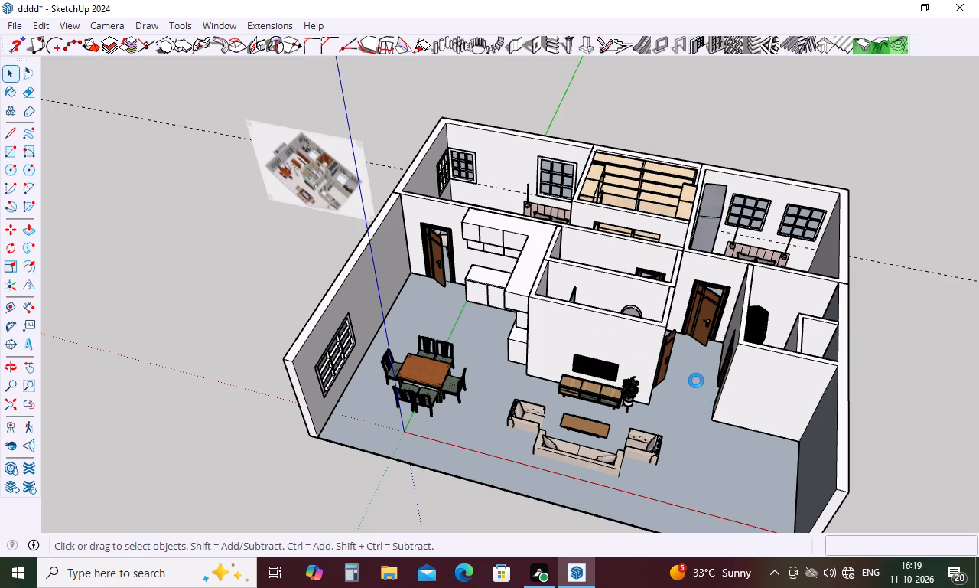
key(b)
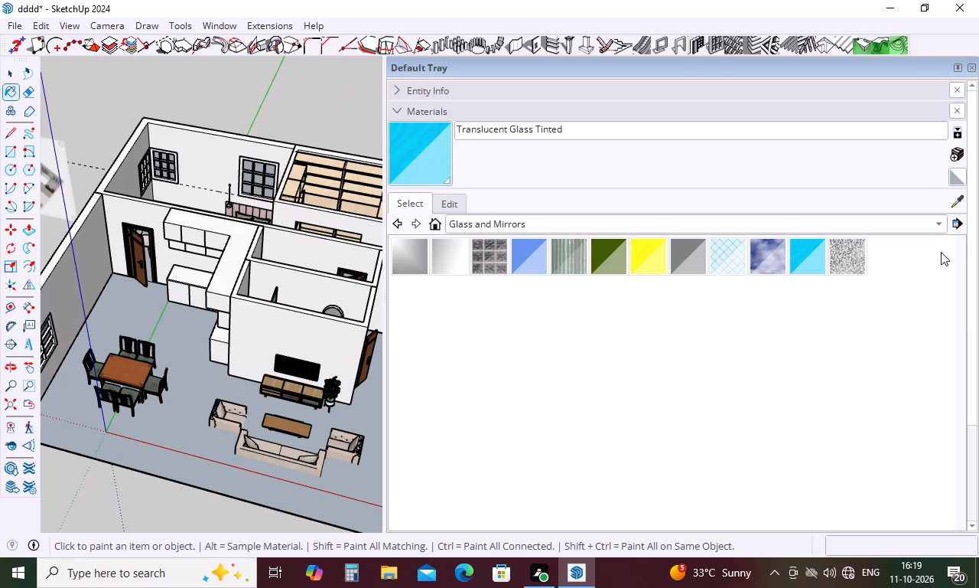
click(940, 225)
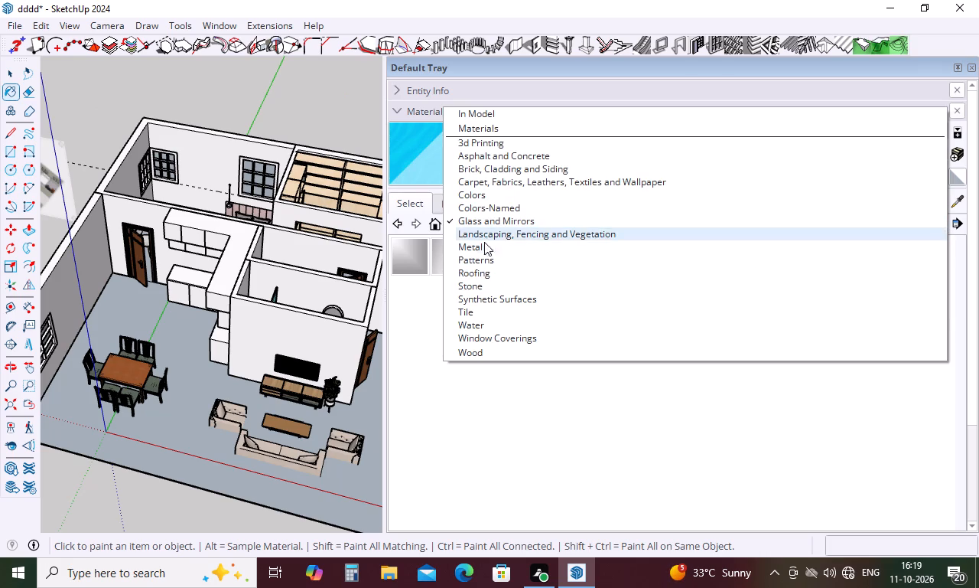
click(468, 314)
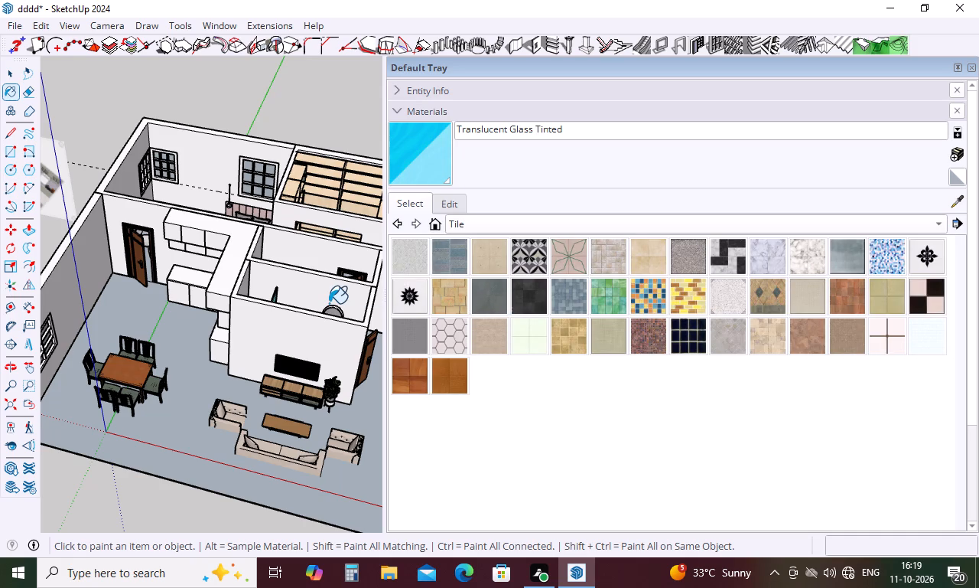
scroll(329, 303, down, 4)
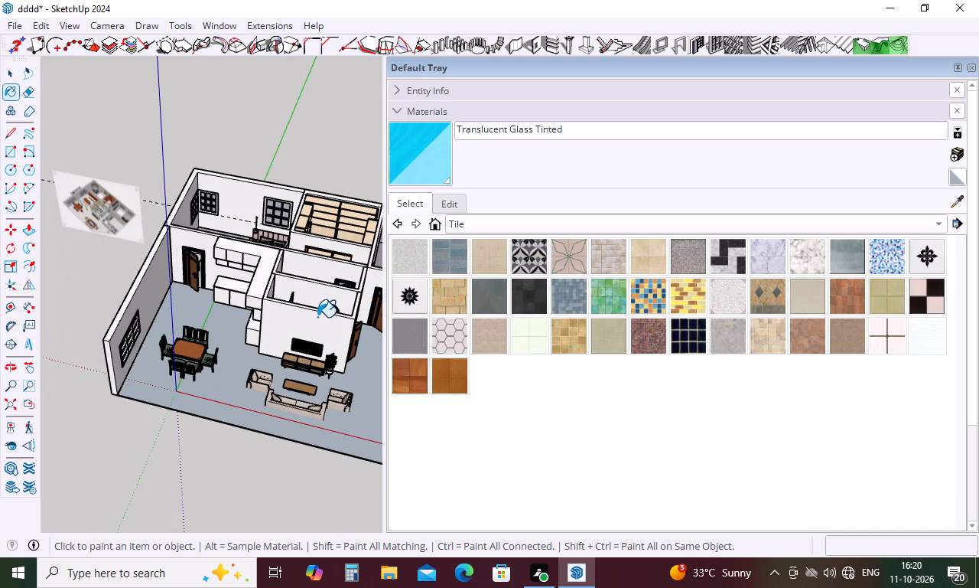
scroll(317, 317, down, 1)
scroll(87, 223, up, 18)
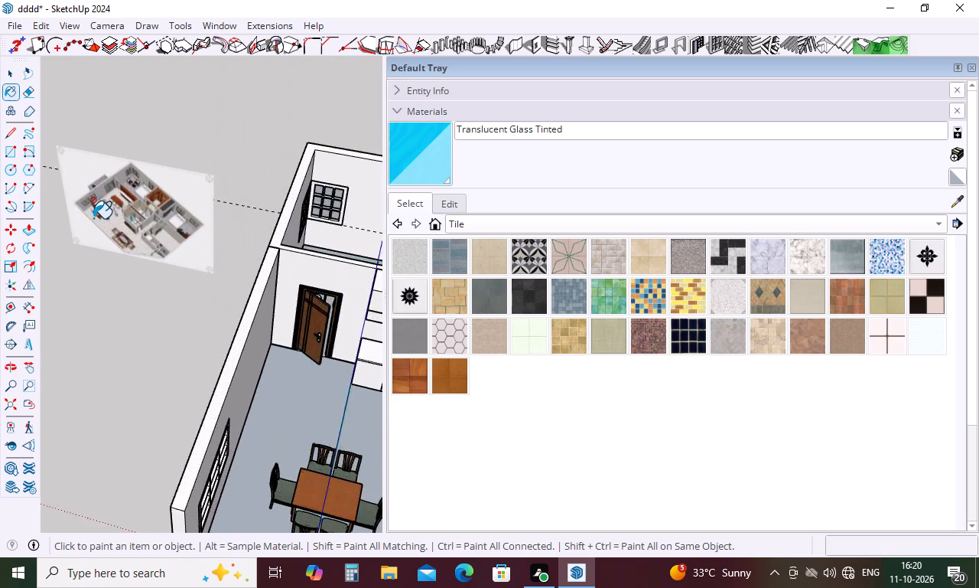
scroll(93, 218, up, 10)
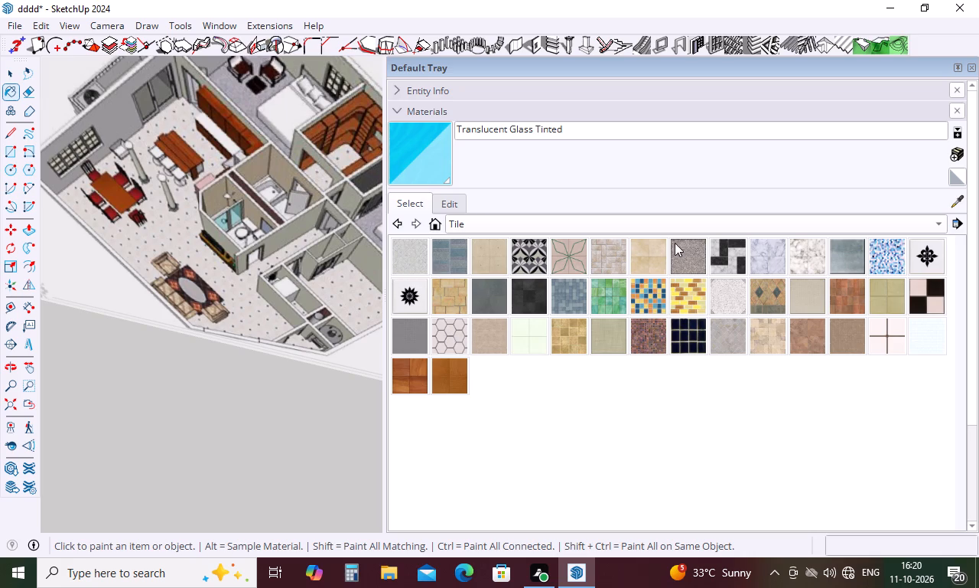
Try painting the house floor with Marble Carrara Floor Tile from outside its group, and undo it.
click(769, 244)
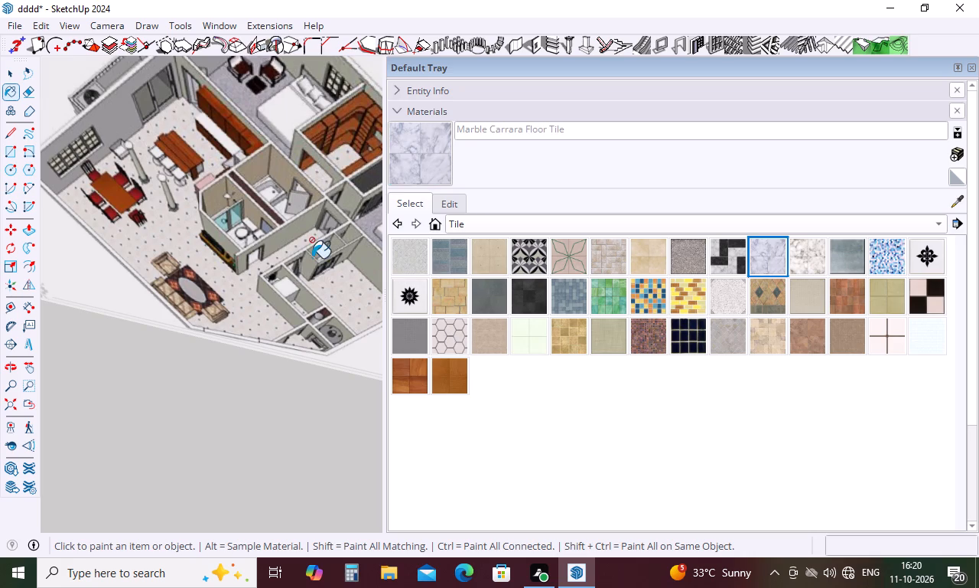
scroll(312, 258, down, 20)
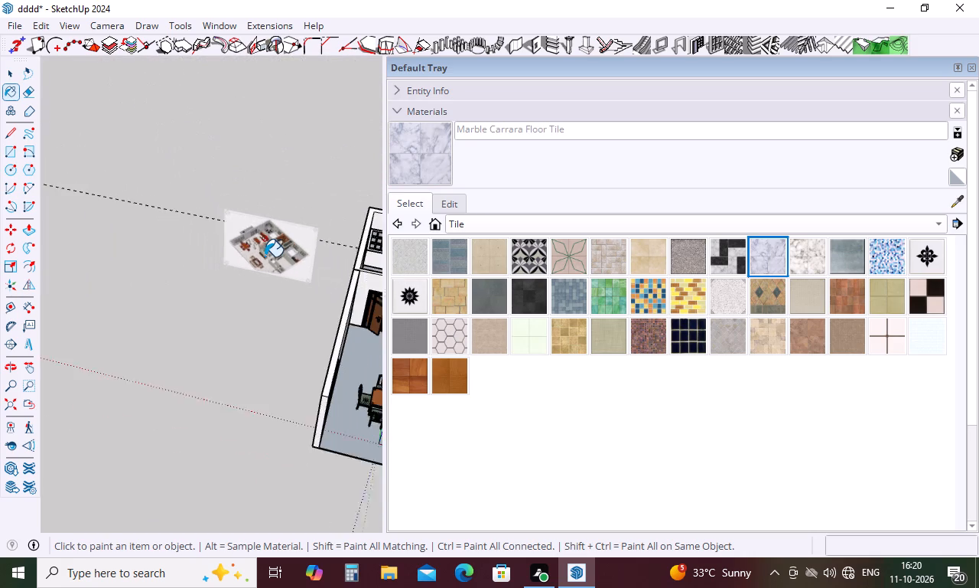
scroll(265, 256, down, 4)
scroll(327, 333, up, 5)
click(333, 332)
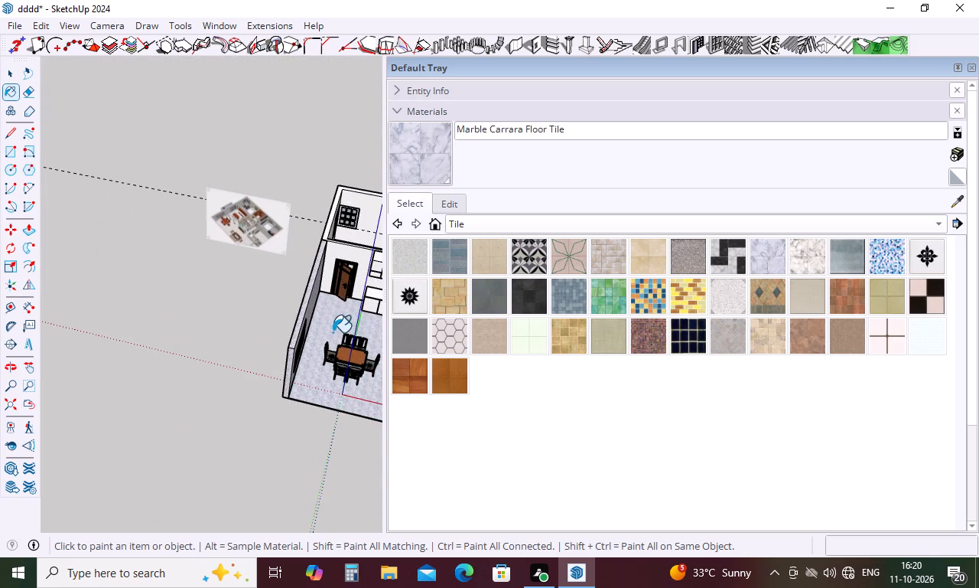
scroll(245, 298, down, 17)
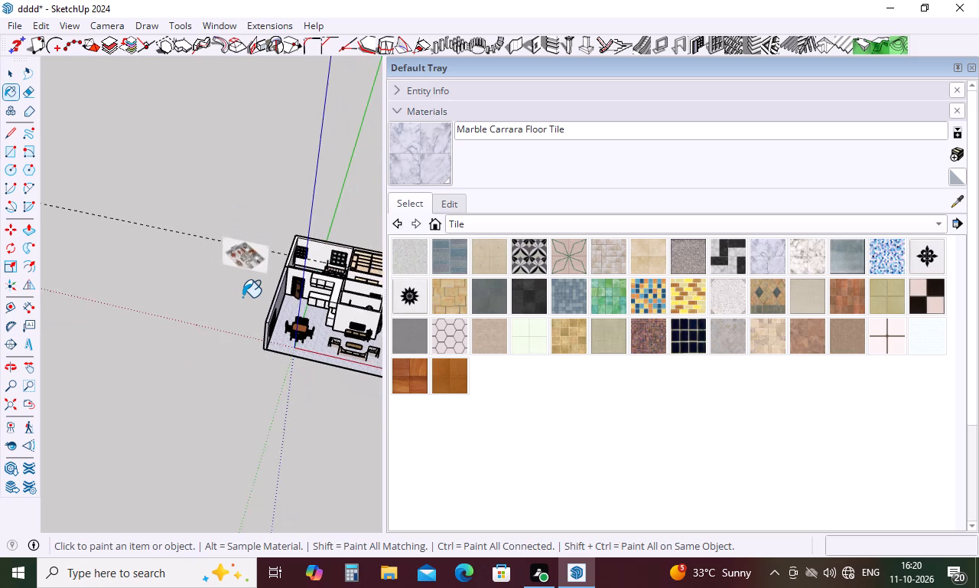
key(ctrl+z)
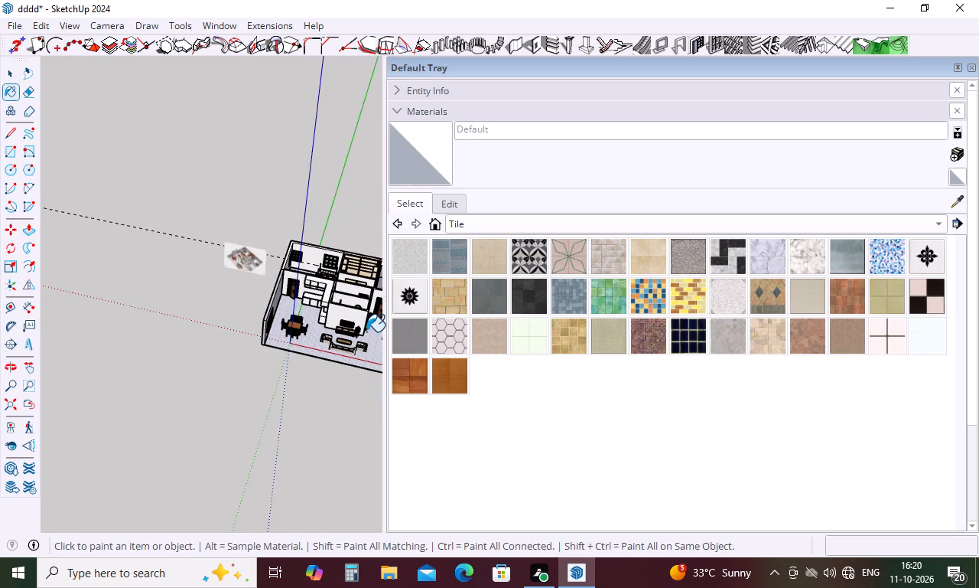
Paint the living and dining floor face inside its group with Marble Carrara Floor Tile.
scroll(331, 358, up, 10)
key(space)
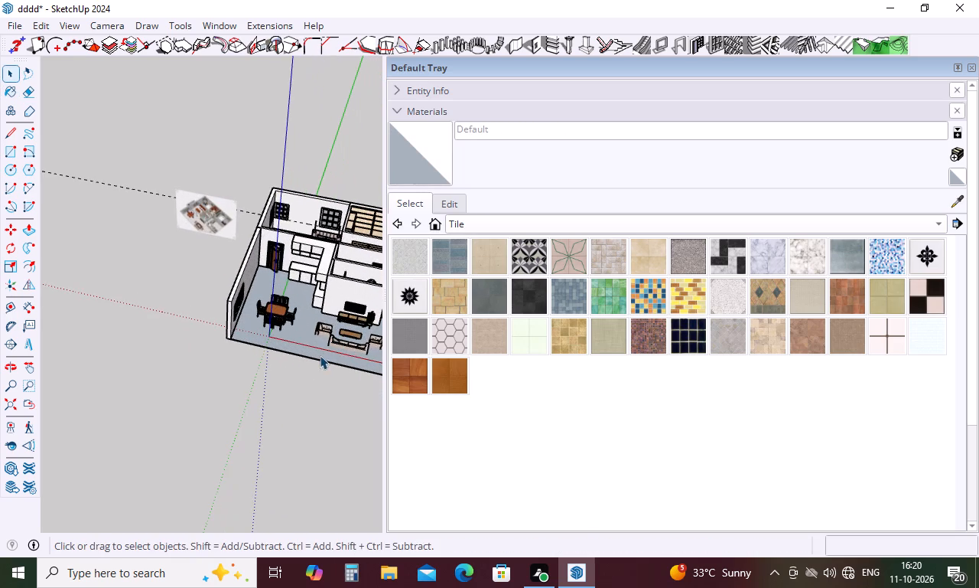
double_click(303, 345)
click(303, 345)
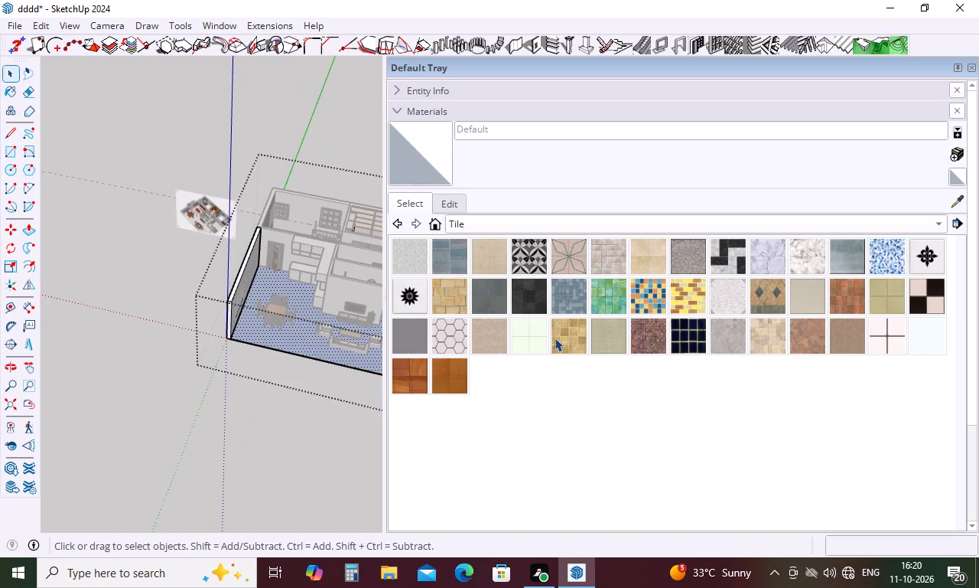
click(769, 263)
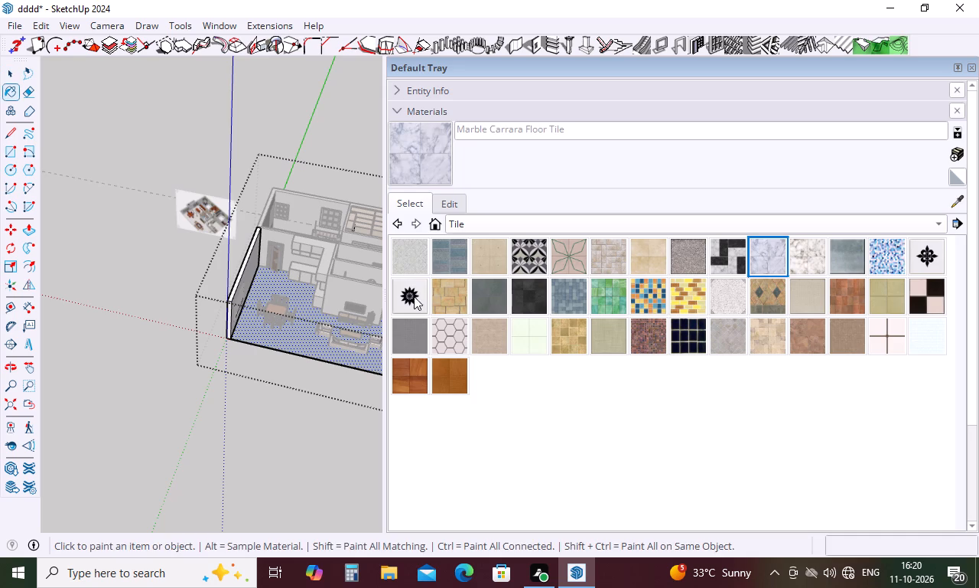
click(290, 343)
scroll(239, 309, down, 3)
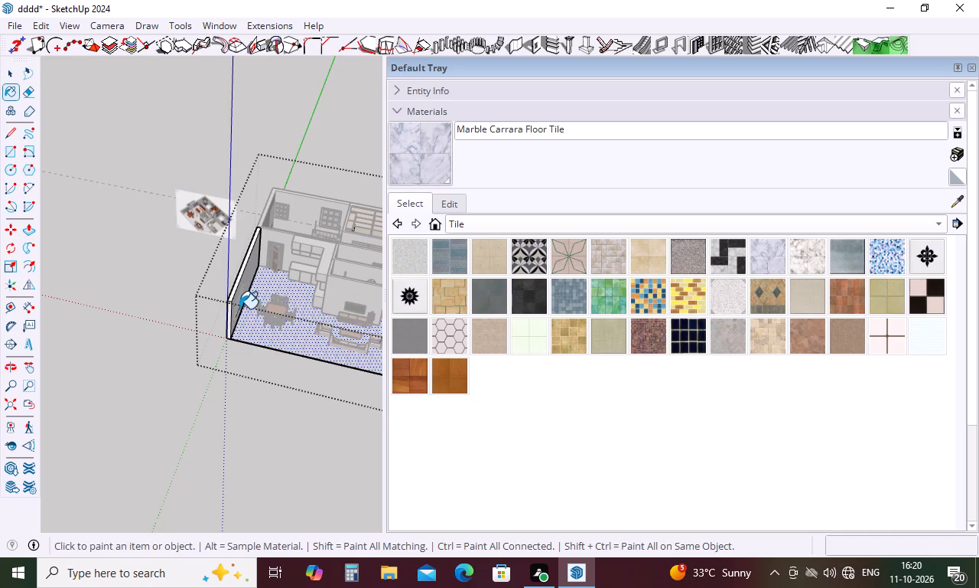
scroll(239, 309, down, 18)
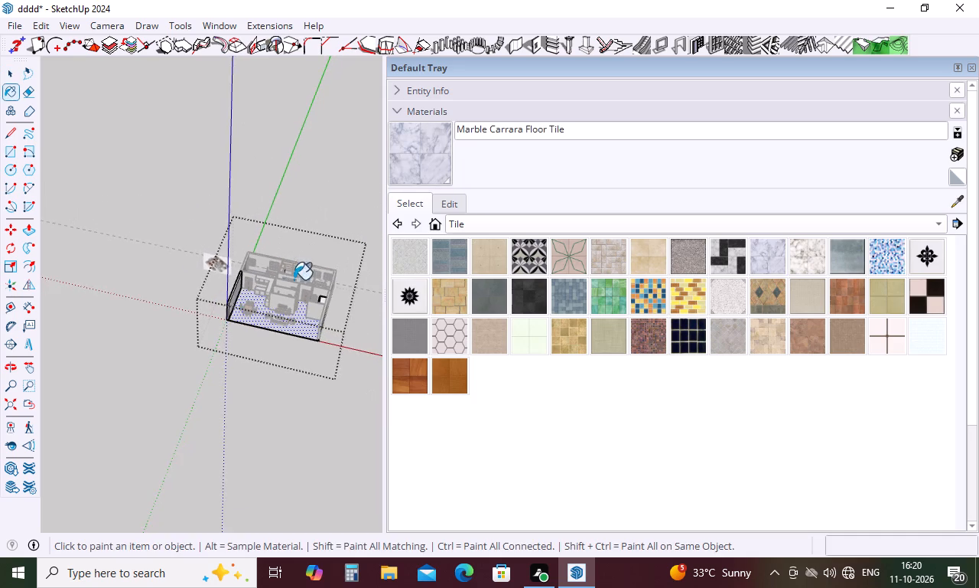
scroll(313, 277, up, 14)
key(space)
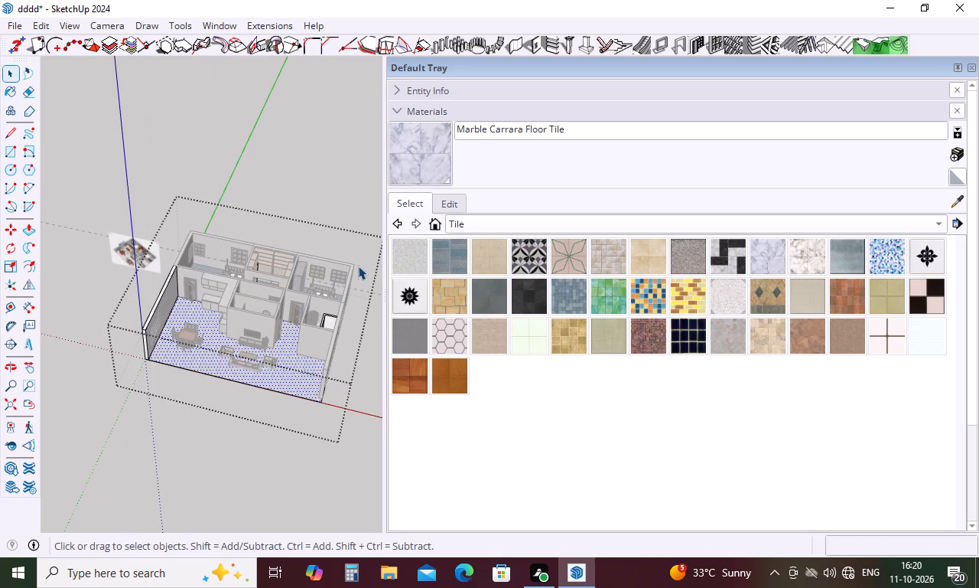
click(365, 259)
scroll(354, 255, up, 5)
click(363, 215)
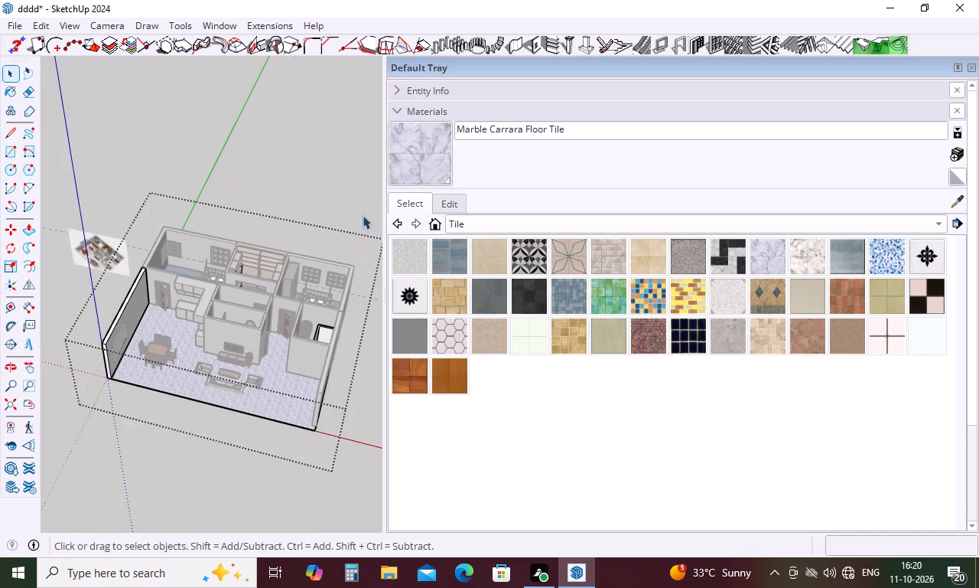
Paint the floor face of the back bedrooms inside its group with Marble Carrara Floor Tile.
scroll(342, 269, up, 15)
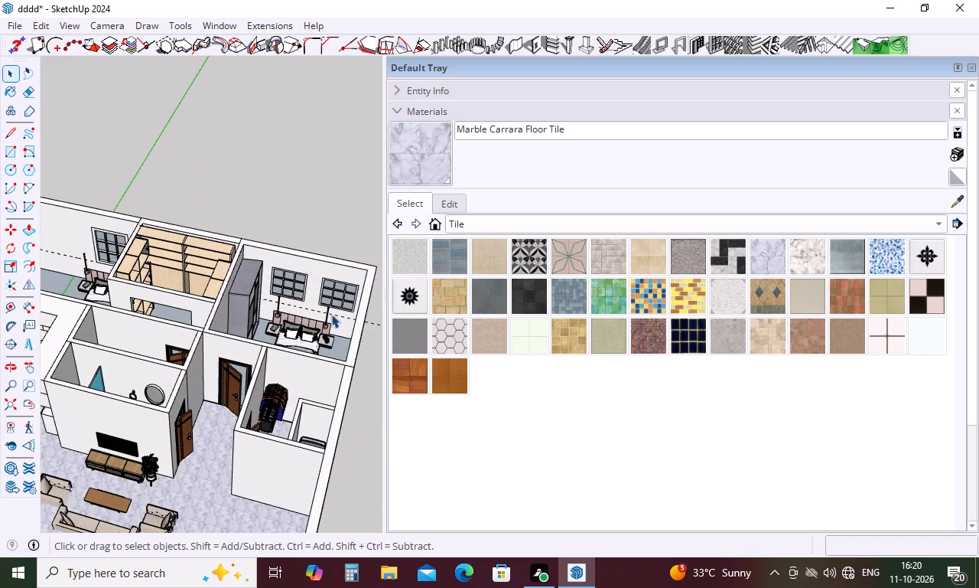
double_click(340, 343)
click(340, 343)
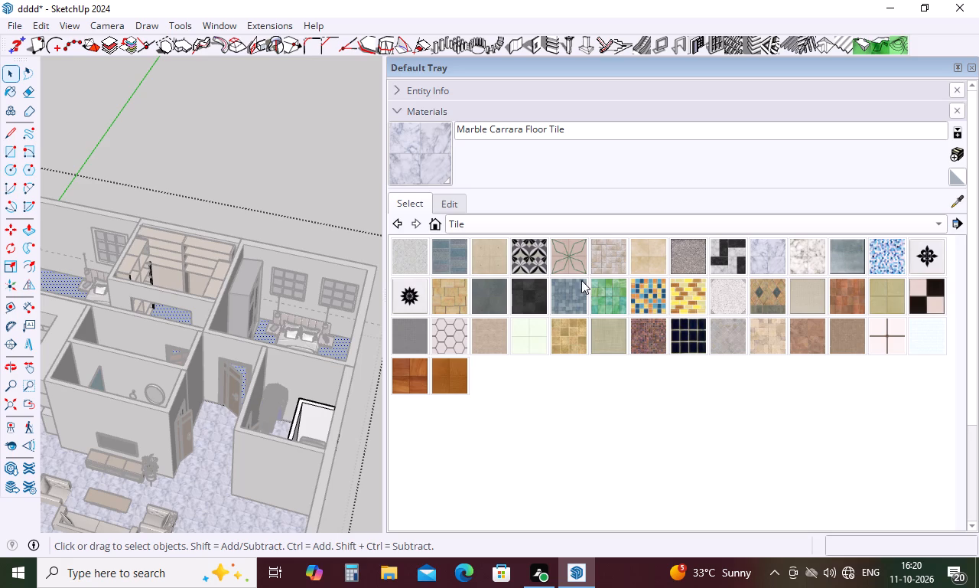
click(759, 254)
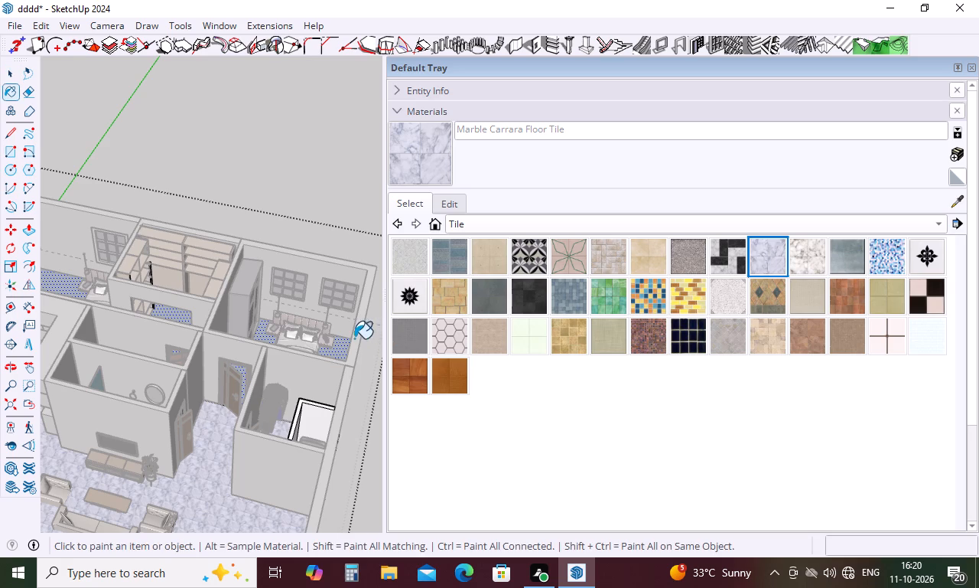
click(342, 342)
key(space)
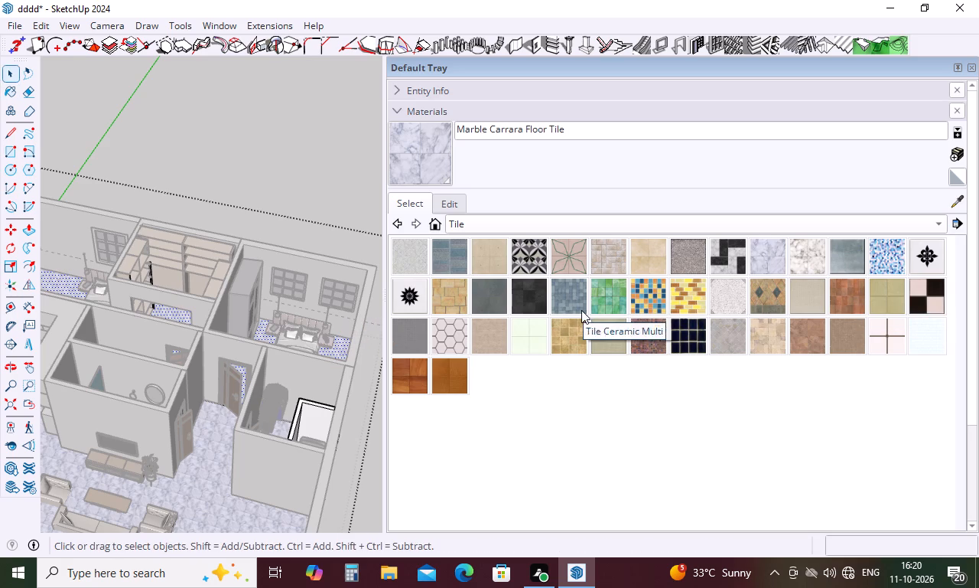
key(space)
click(351, 212)
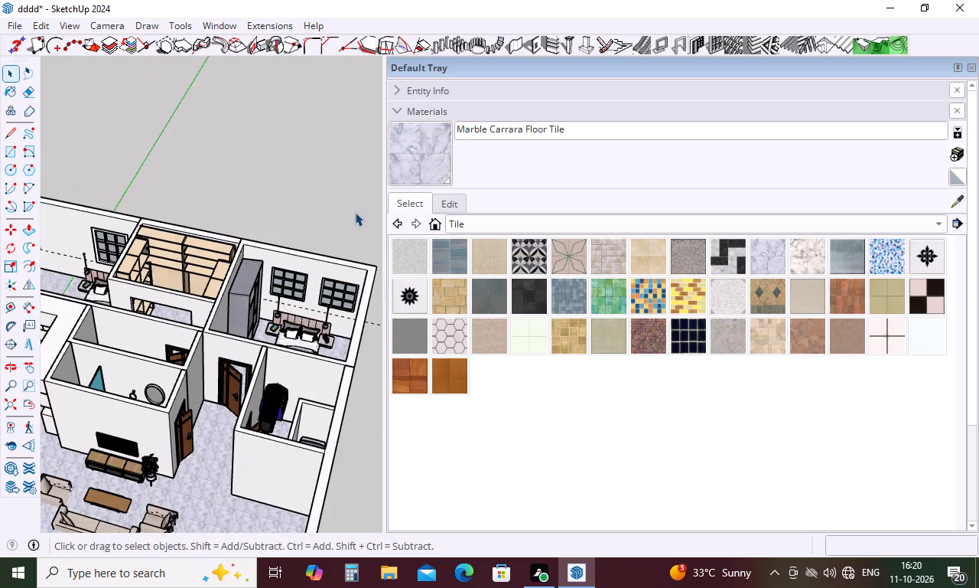
Examine the tiled floors and furniture layout of the whole house from above and from the front.
scroll(355, 212, down, 10)
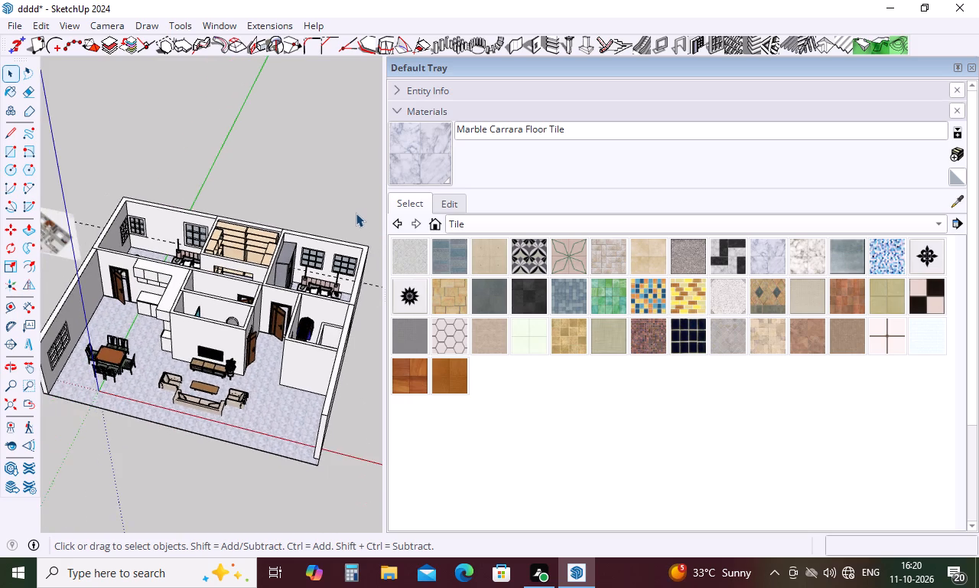
scroll(356, 213, down, 1)
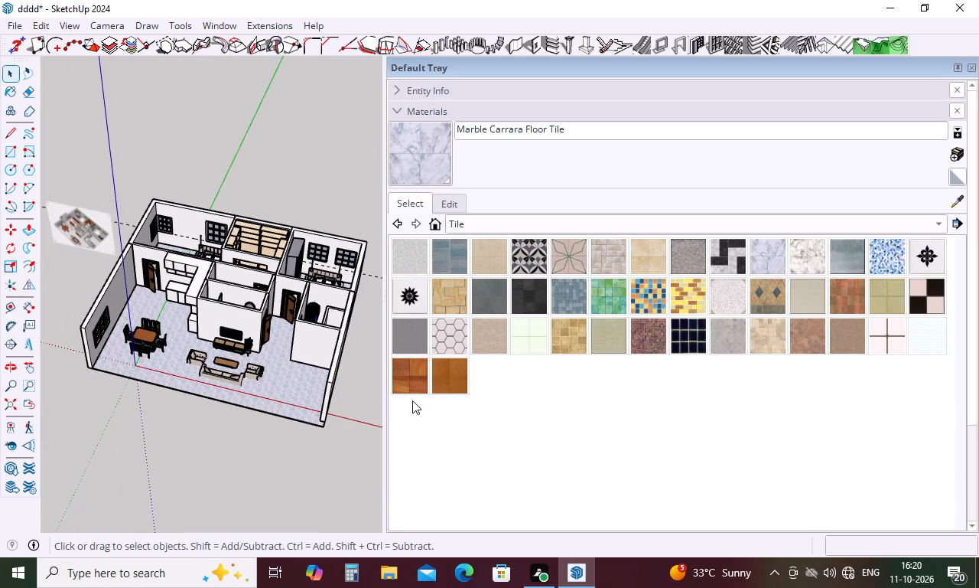
middle_drag(315, 369, 369, 330)
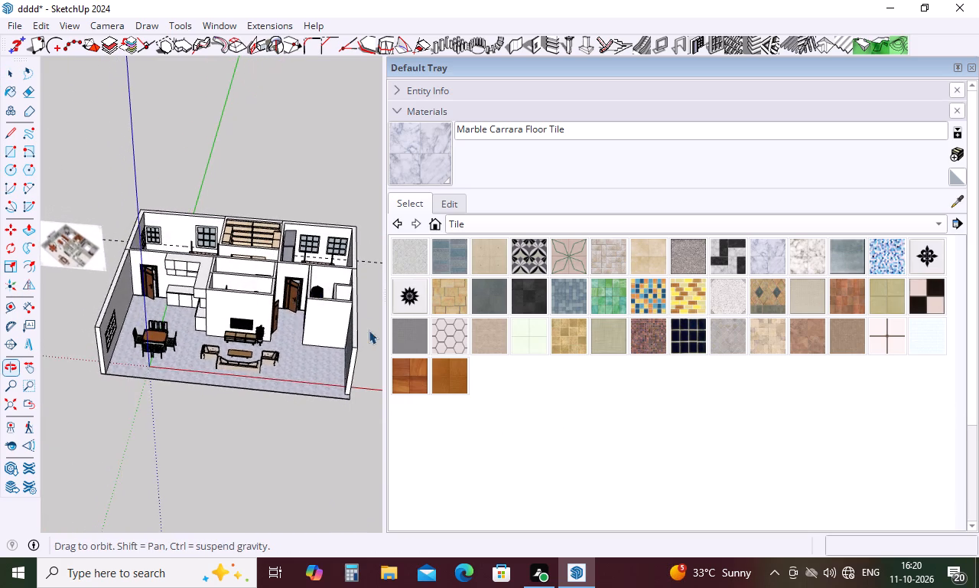
scroll(327, 338, up, 4)
middle_drag(322, 342, 366, 315)
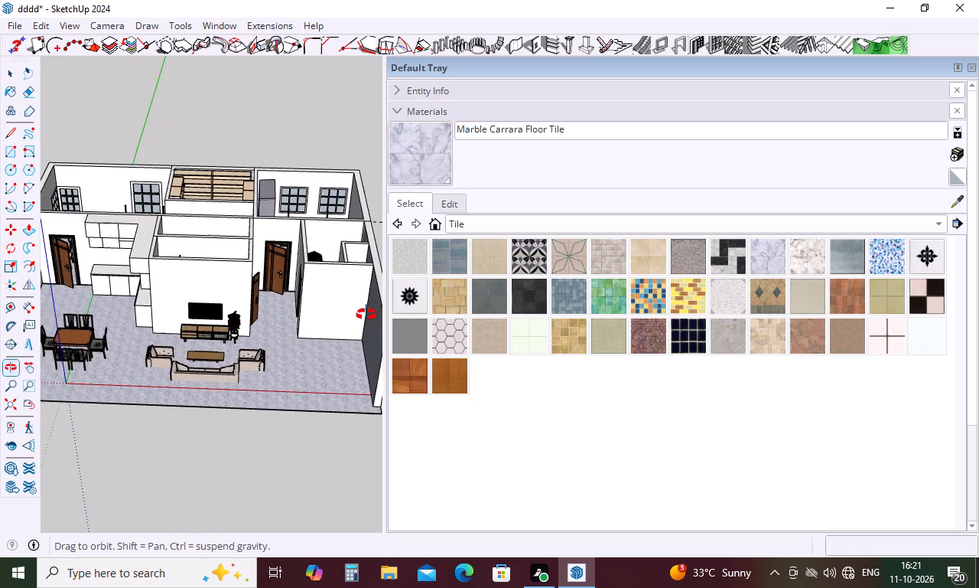
middle_drag(366, 315, 391, 305)
middle_drag(337, 320, 374, 288)
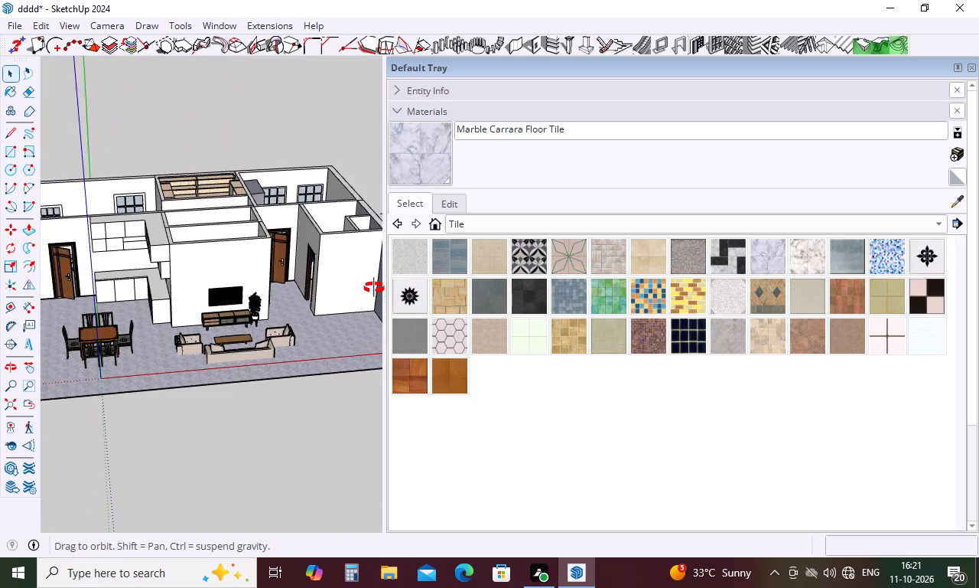
middle_drag(374, 288, 378, 285)
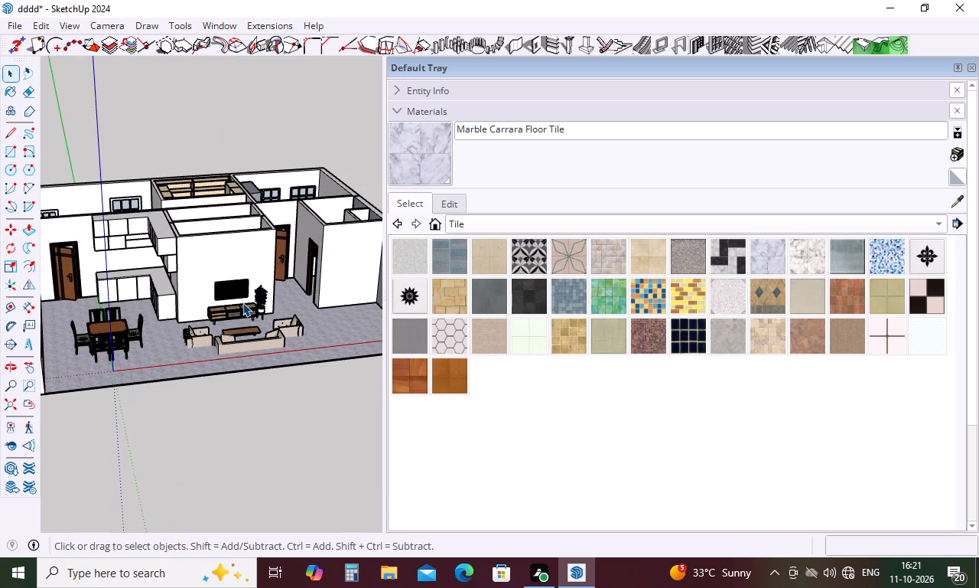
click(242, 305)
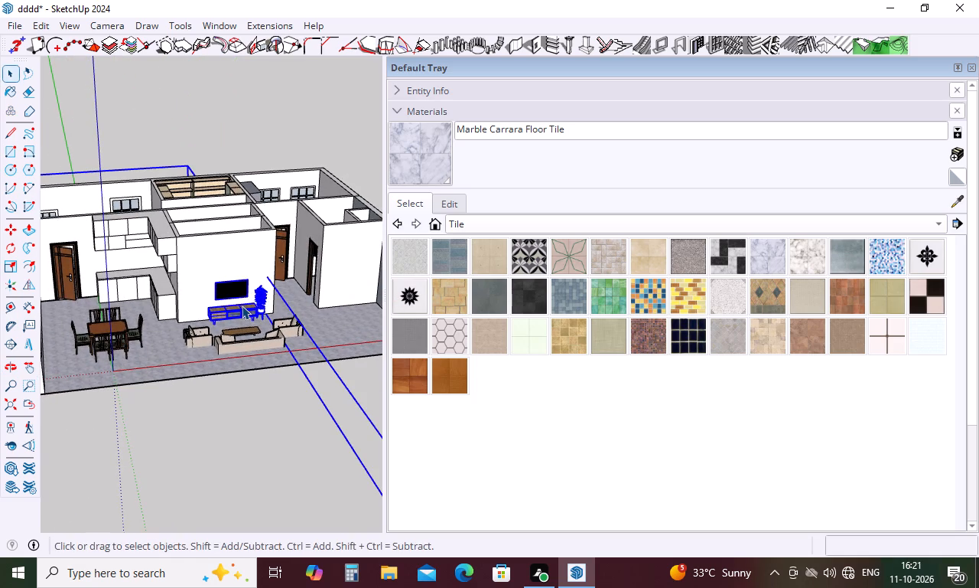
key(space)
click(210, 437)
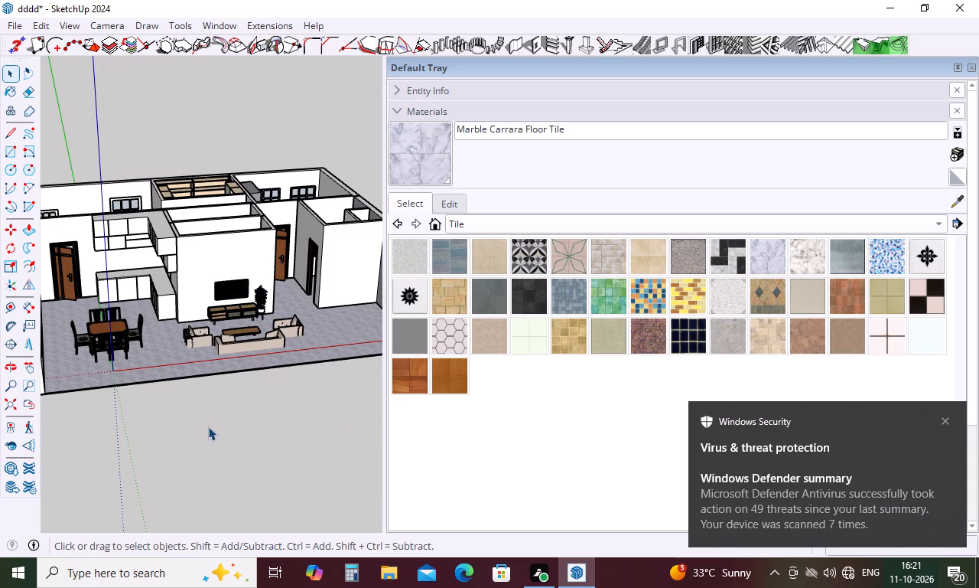
Raise the living room sofa set about 3' 4 7/8" along the blue axis.
scroll(265, 363, up, 8)
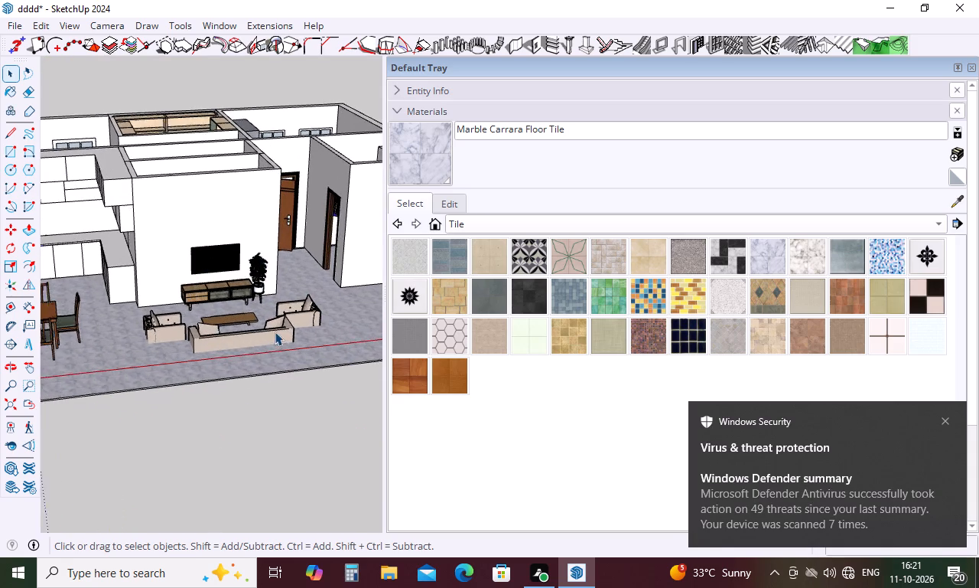
scroll(288, 335, up, 4)
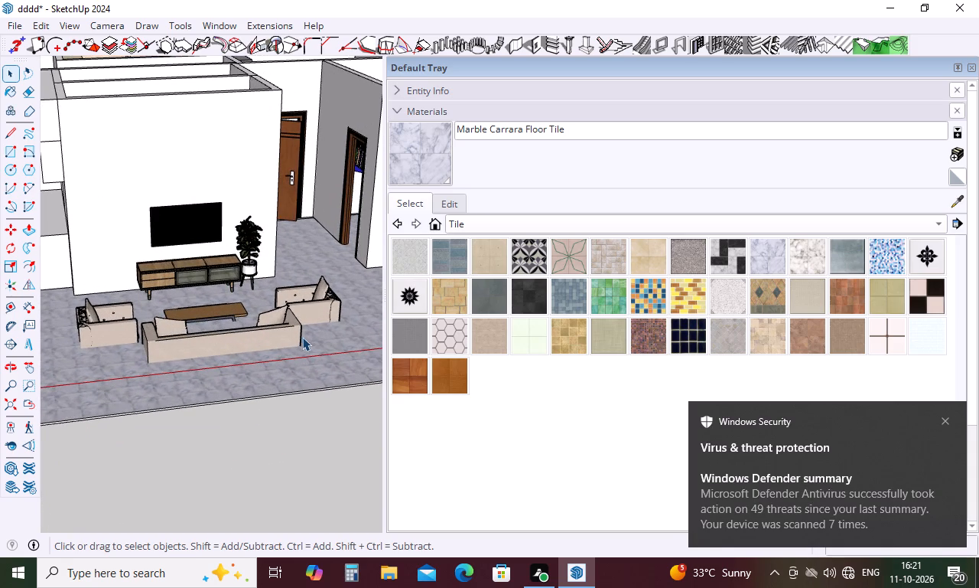
key(m)
click(302, 337)
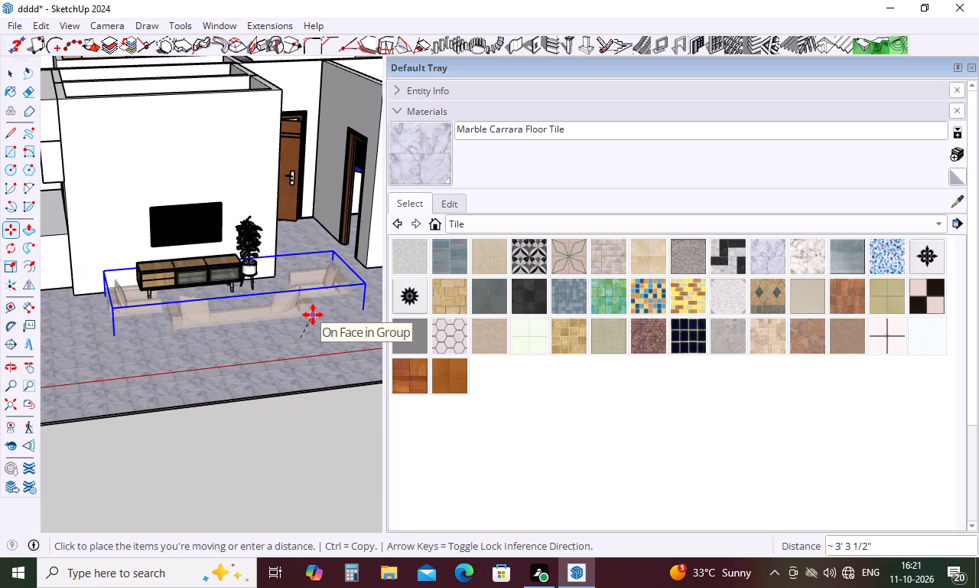
scroll(298, 302, down, 3)
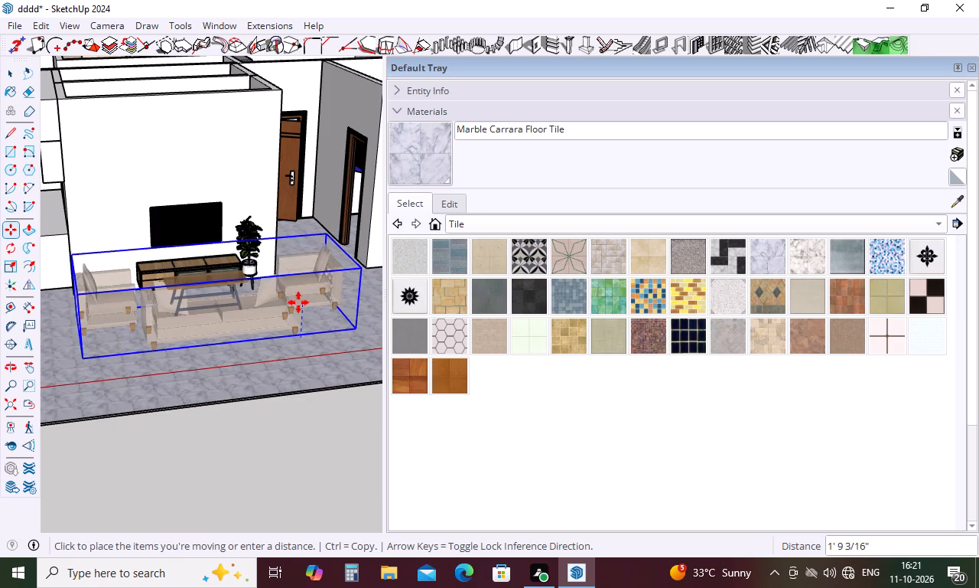
scroll(298, 302, down, 13)
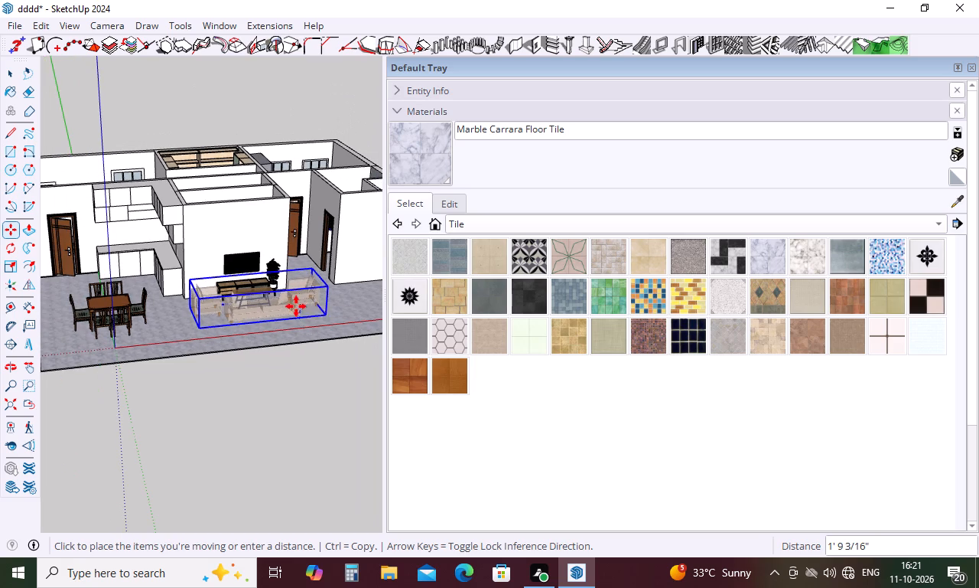
click(307, 287)
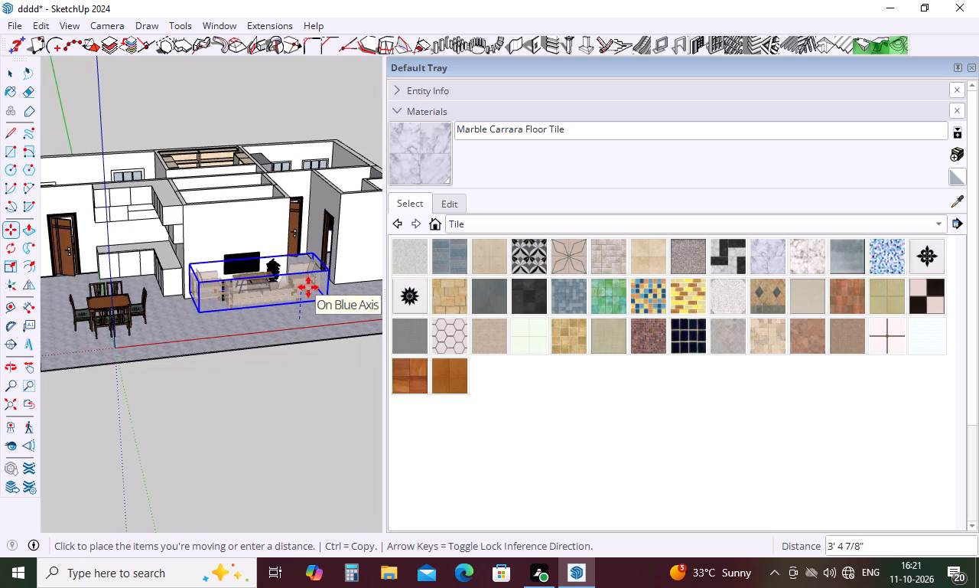
Move the sofa set about 4' 9 11/16" away from the TV wall, toward the front of the living room.
scroll(313, 301, up, 9)
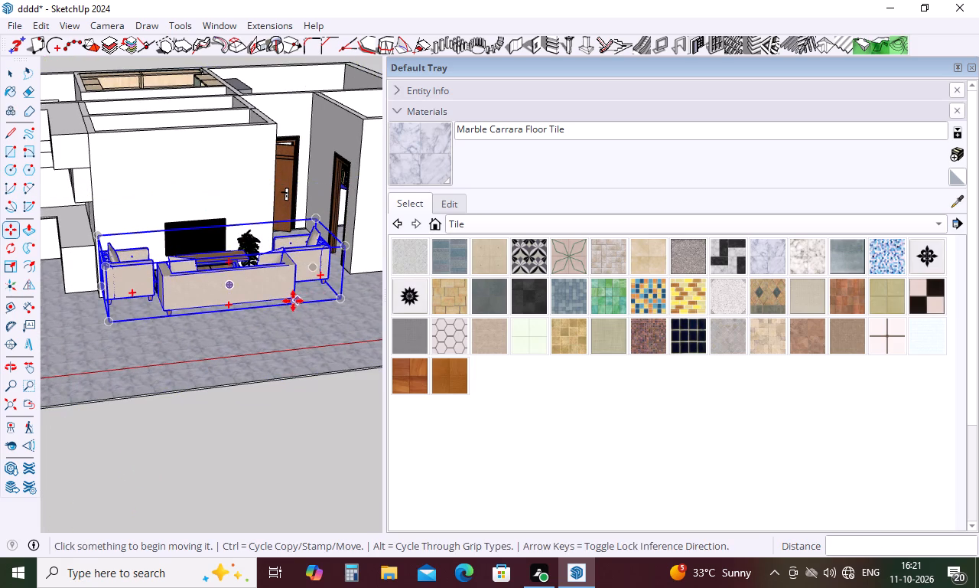
click(293, 301)
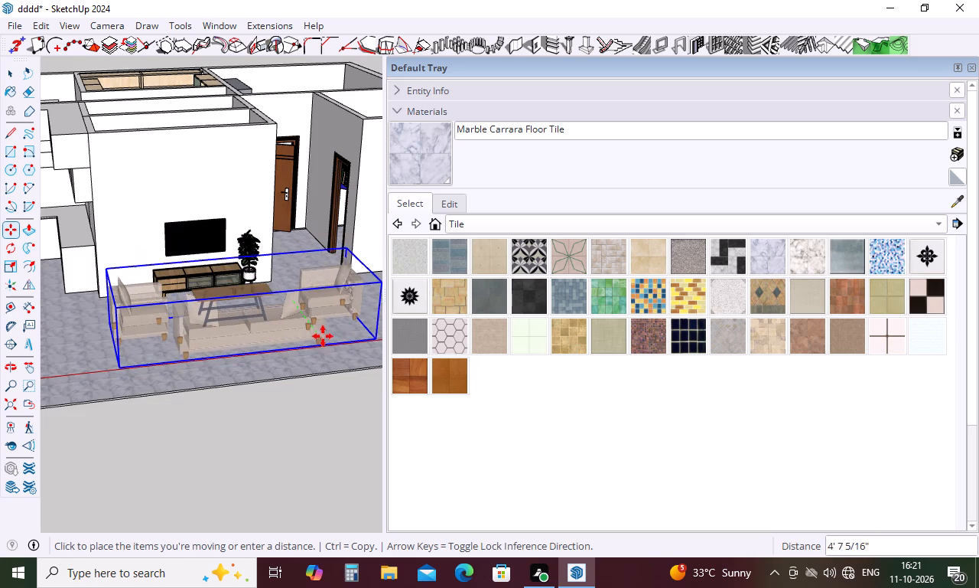
click(323, 337)
key(space)
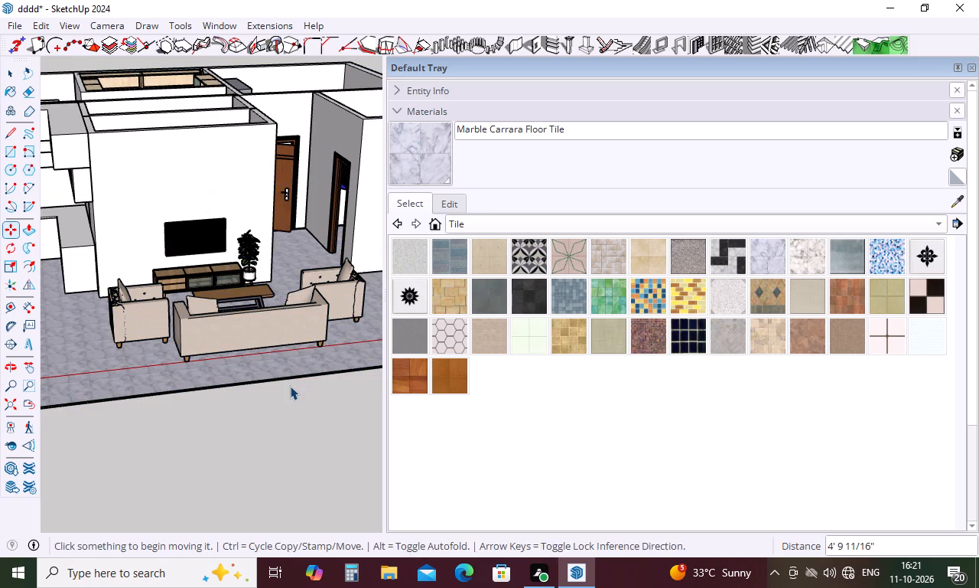
Paint the kitchen's upper cabinets with Color C07 from the Colors material collection.
scroll(290, 386, down, 10)
middle_drag(311, 378, 297, 436)
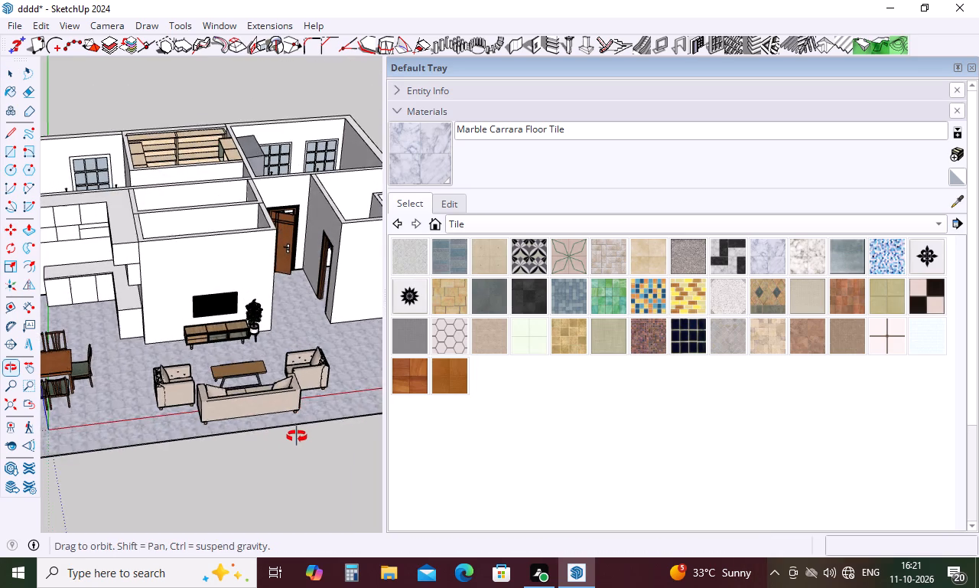
middle_drag(297, 436, 301, 405)
scroll(301, 405, down, 8)
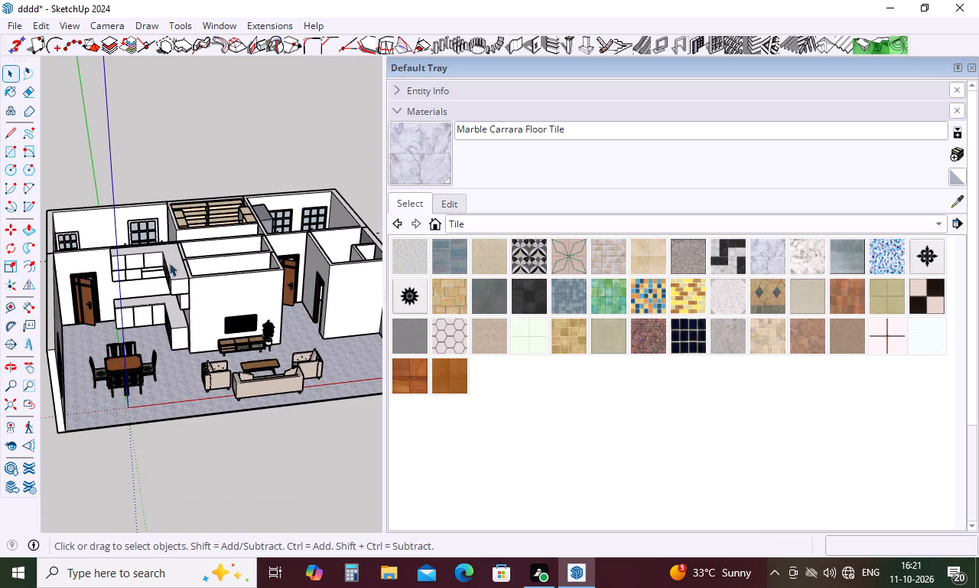
click(170, 261)
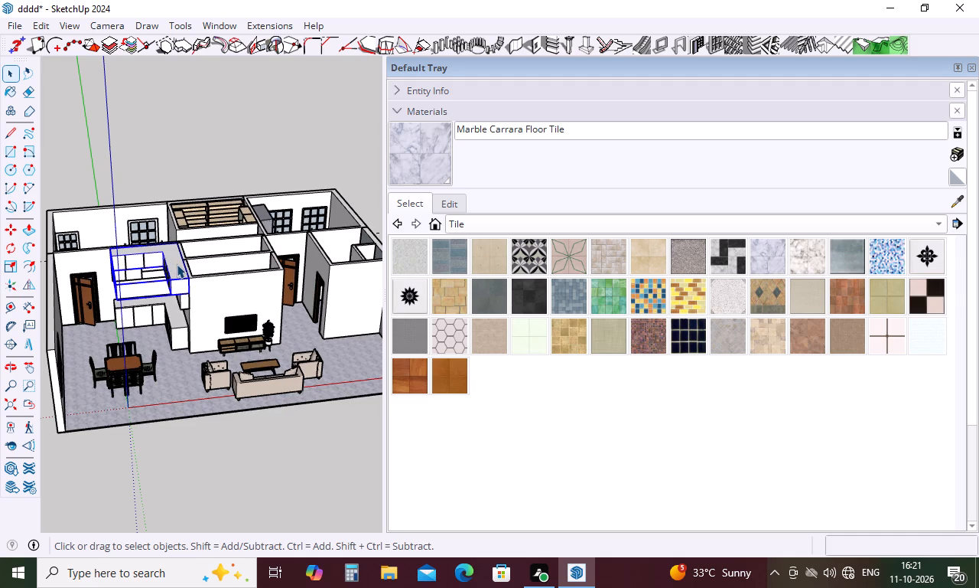
click(571, 227)
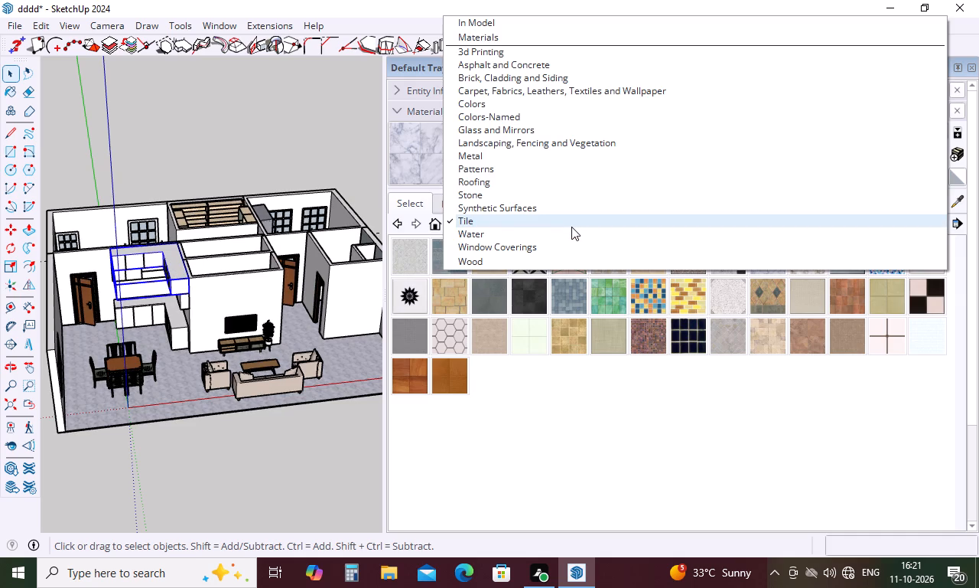
click(603, 109)
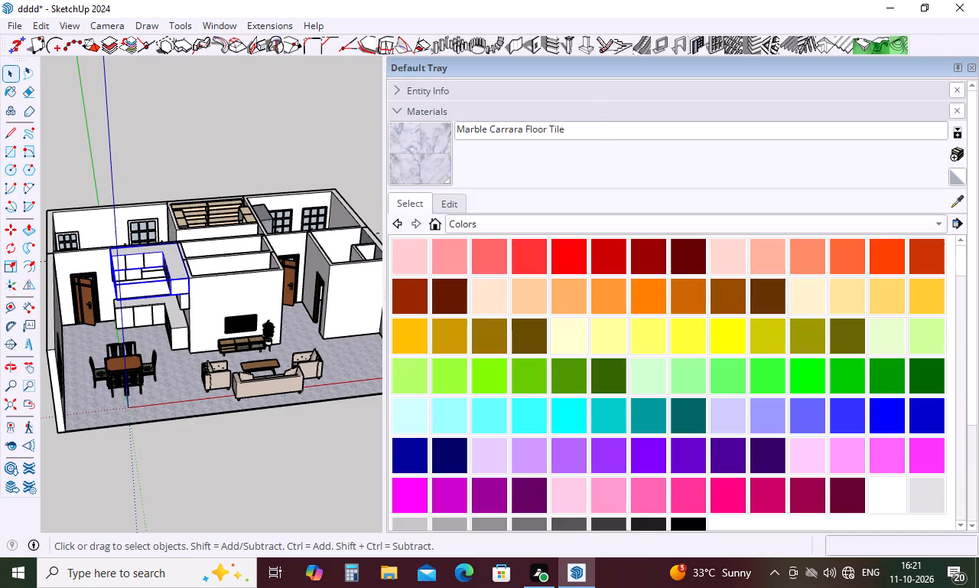
click(720, 302)
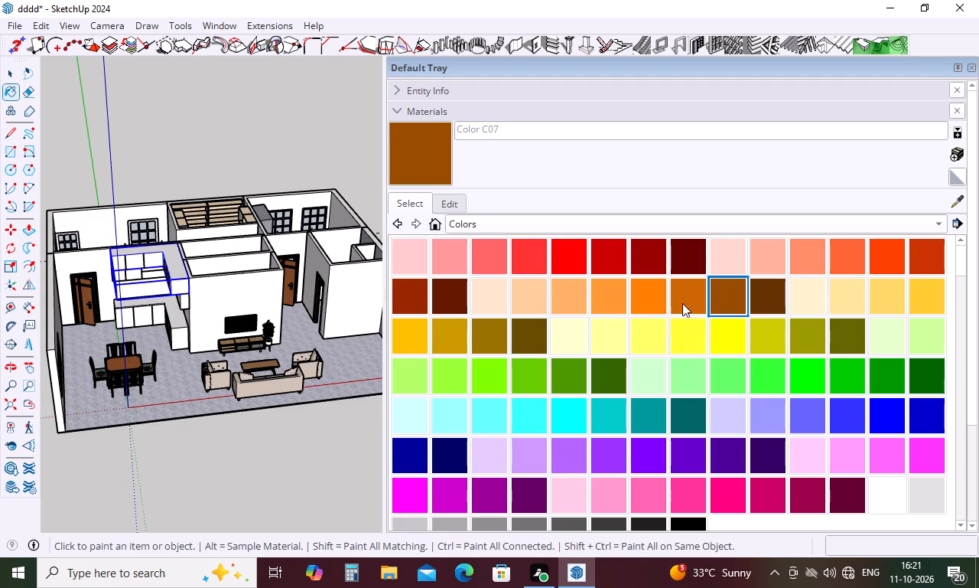
click(144, 249)
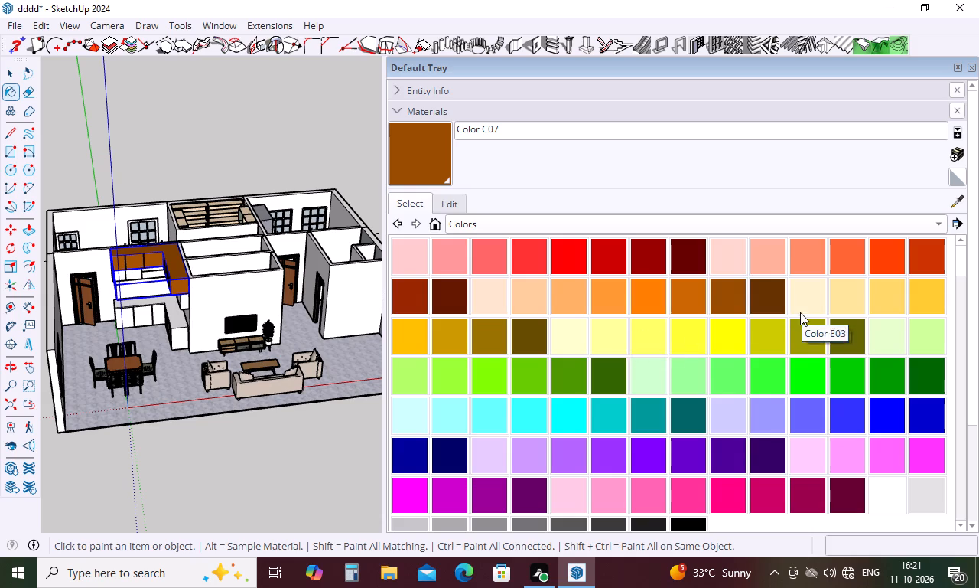
click(737, 286)
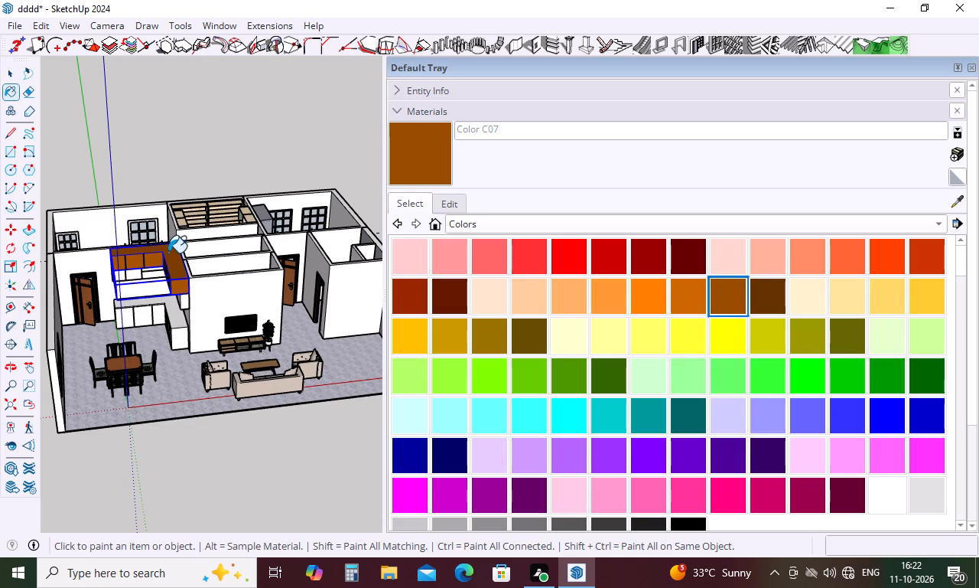
click(168, 253)
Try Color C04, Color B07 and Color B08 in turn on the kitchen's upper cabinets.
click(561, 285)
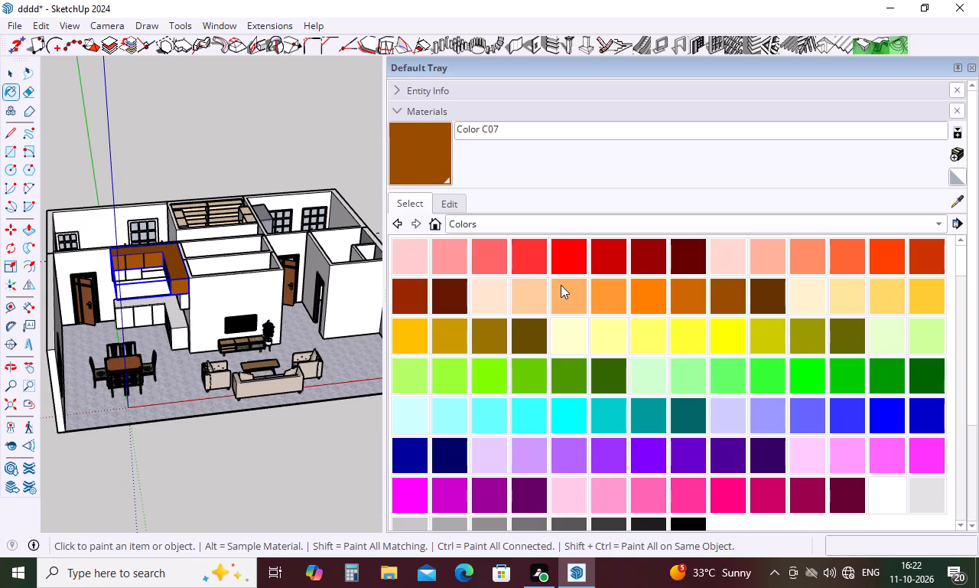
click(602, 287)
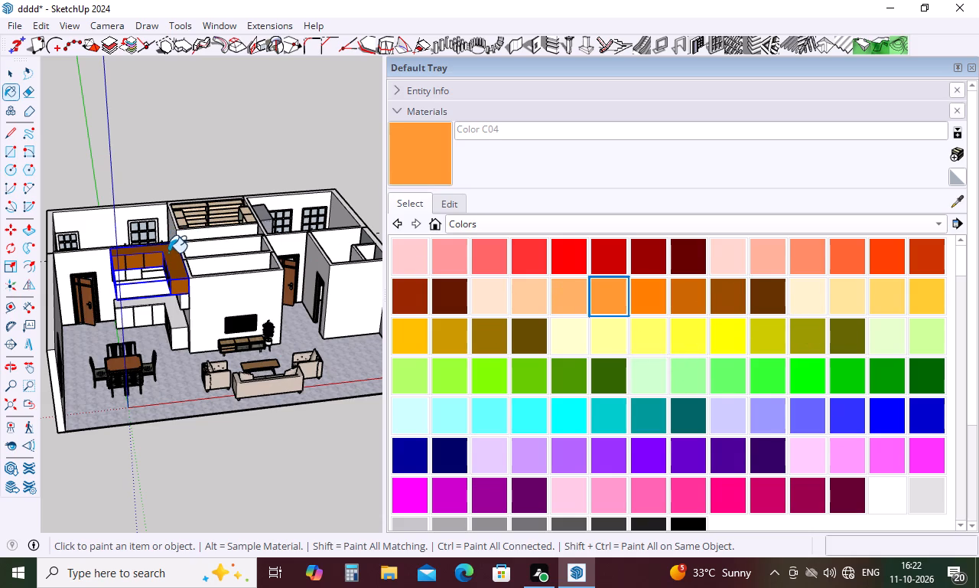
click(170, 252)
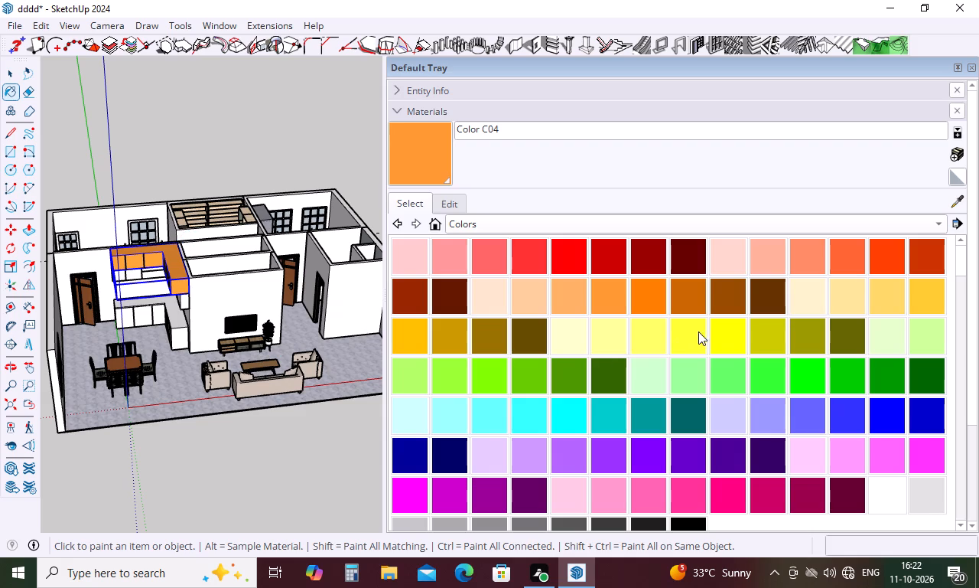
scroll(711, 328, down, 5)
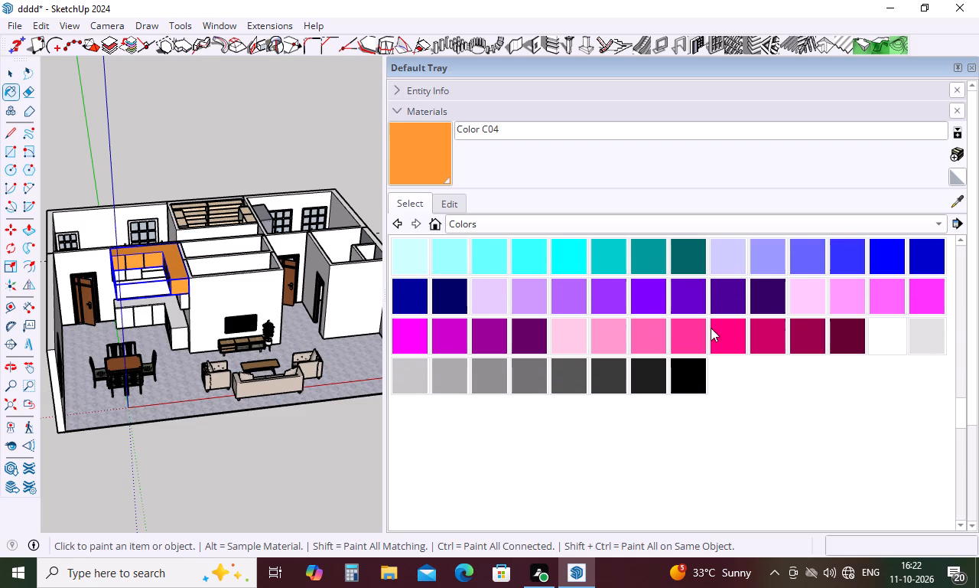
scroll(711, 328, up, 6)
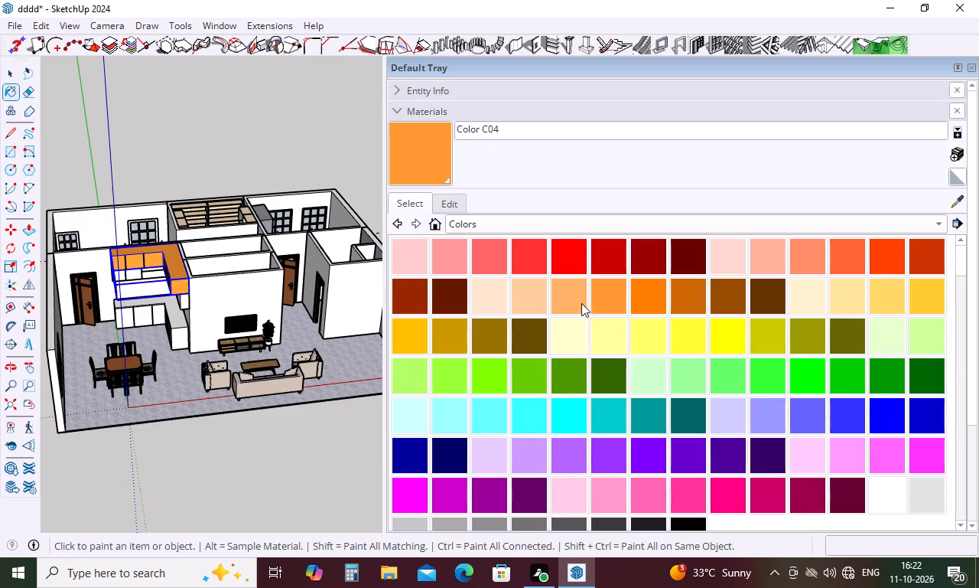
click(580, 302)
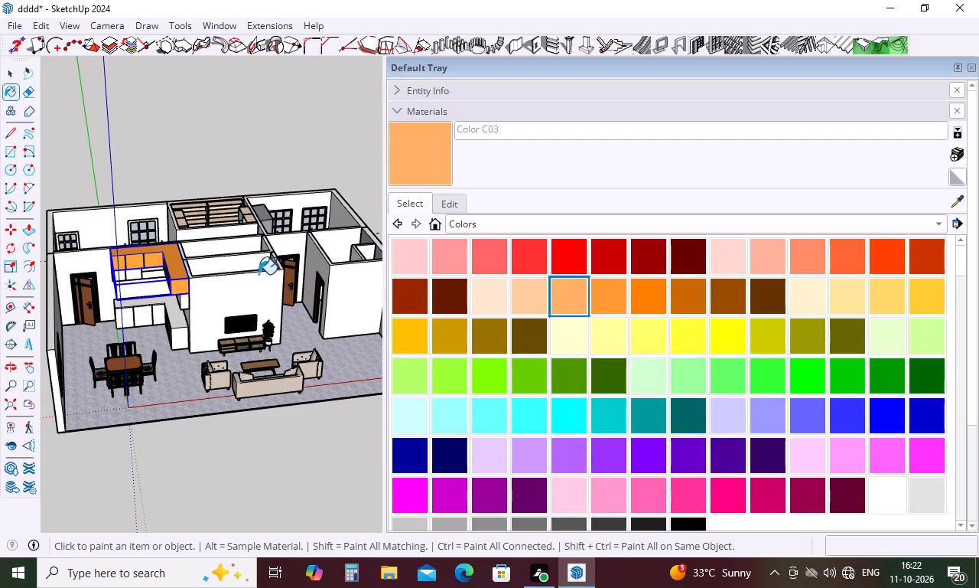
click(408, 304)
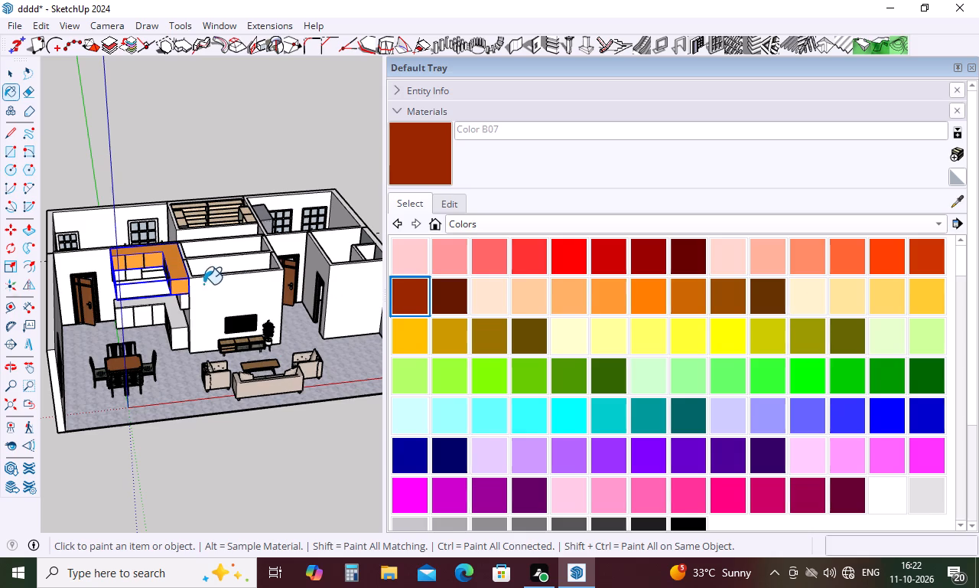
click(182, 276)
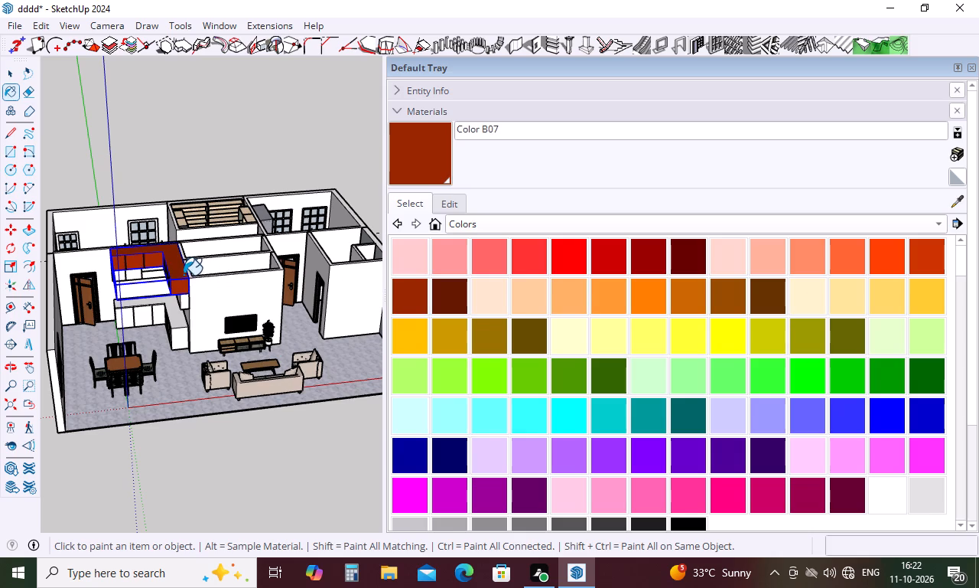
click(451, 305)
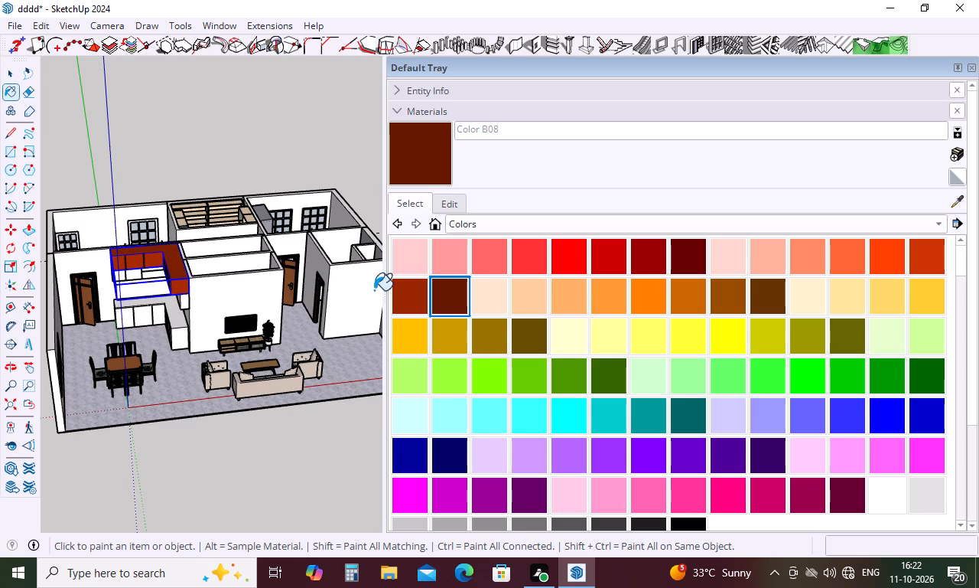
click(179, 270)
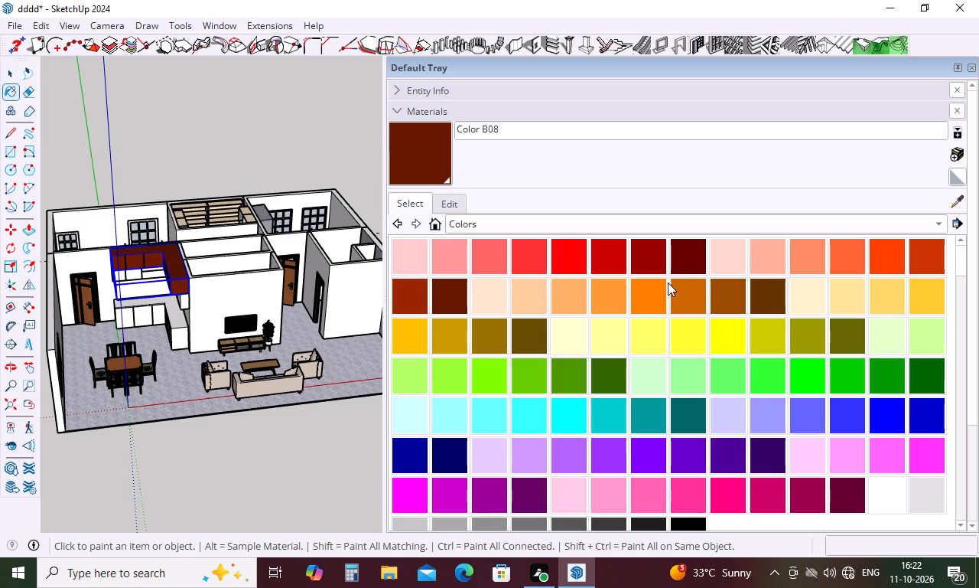
Repaint the kitchen's upper cabinets with Color C07.
scroll(696, 287, up, 4)
click(721, 291)
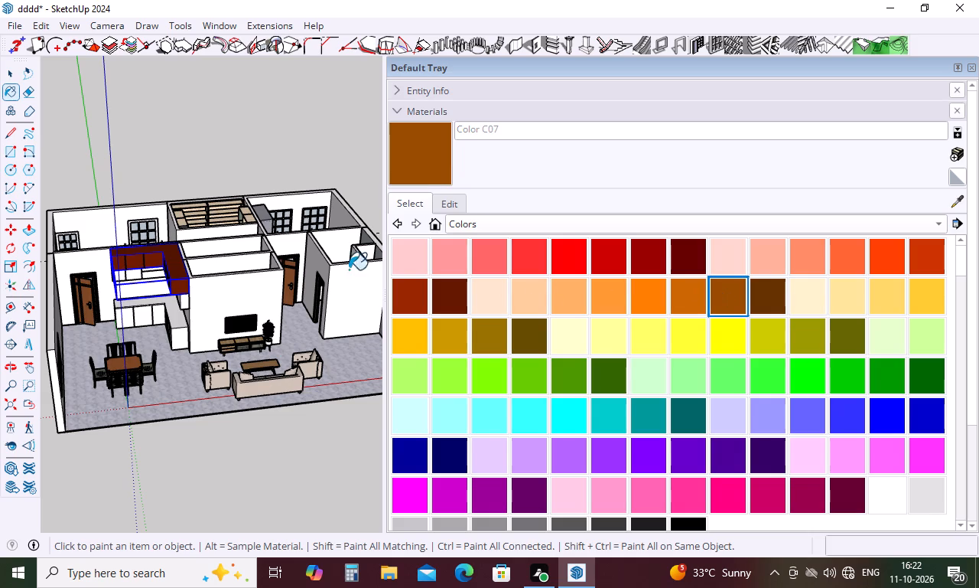
click(168, 256)
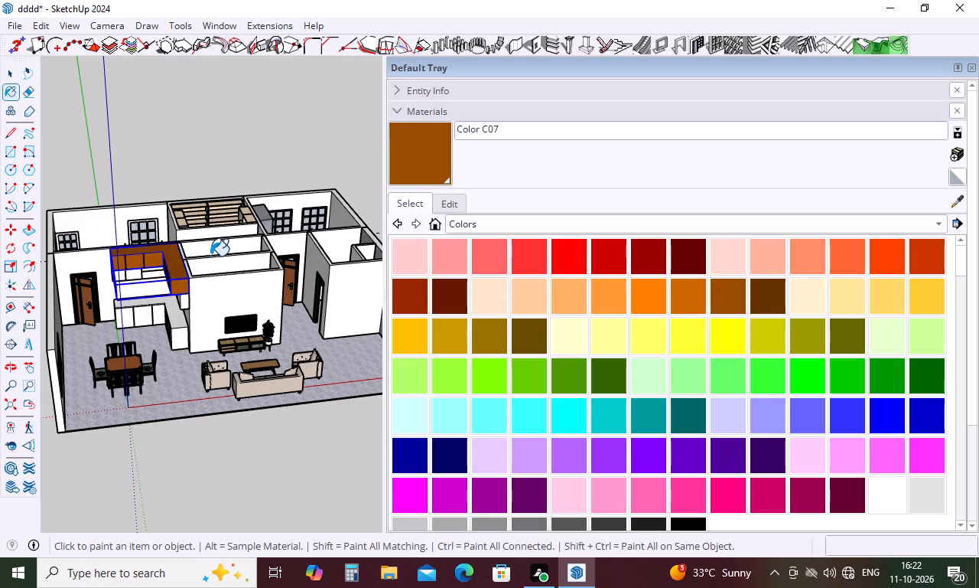
key(space)
Paint the cabinet row directly beneath the kitchen's upper cabinets with Color C05 from the Colors collection.
scroll(142, 296, up, 2)
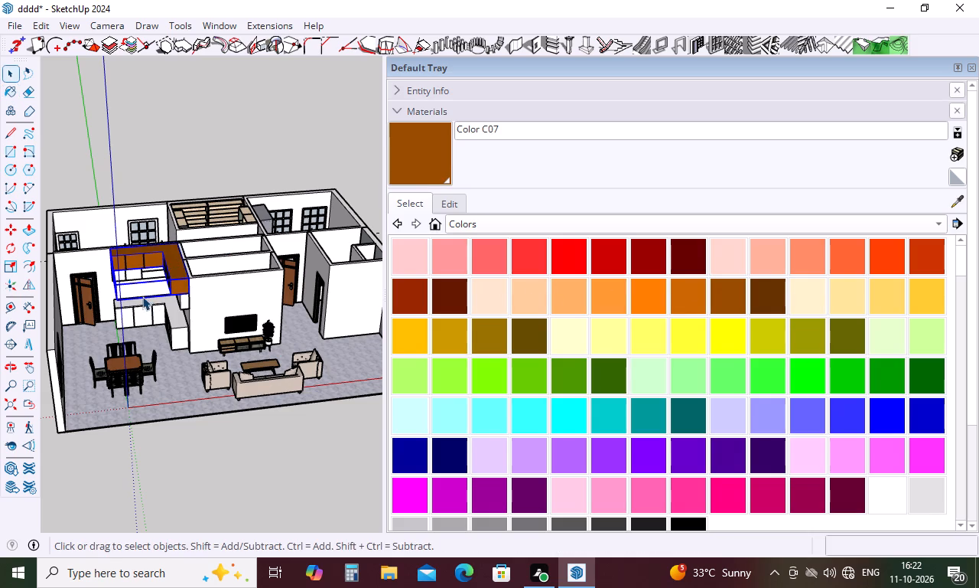
scroll(142, 296, up, 7)
key(space)
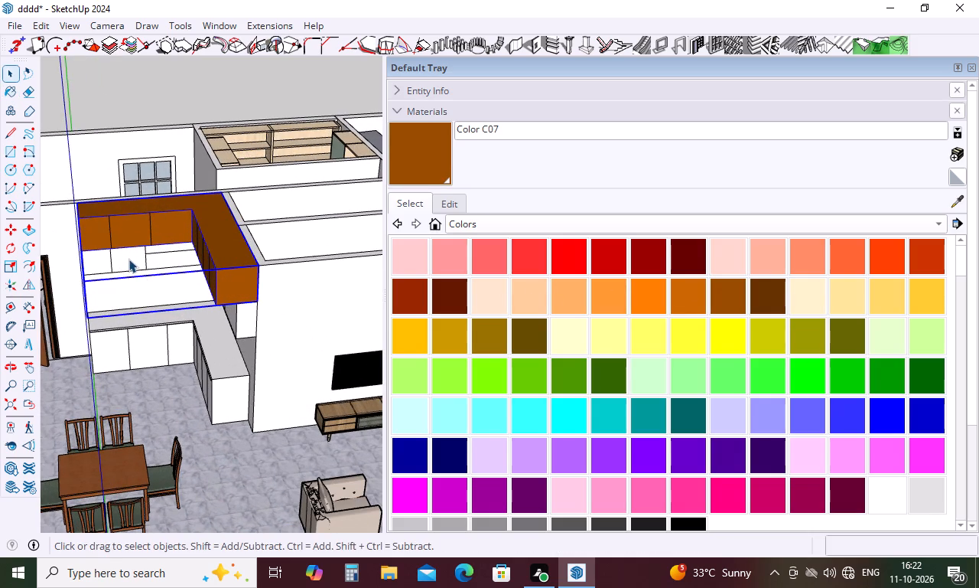
click(128, 259)
click(128, 259)
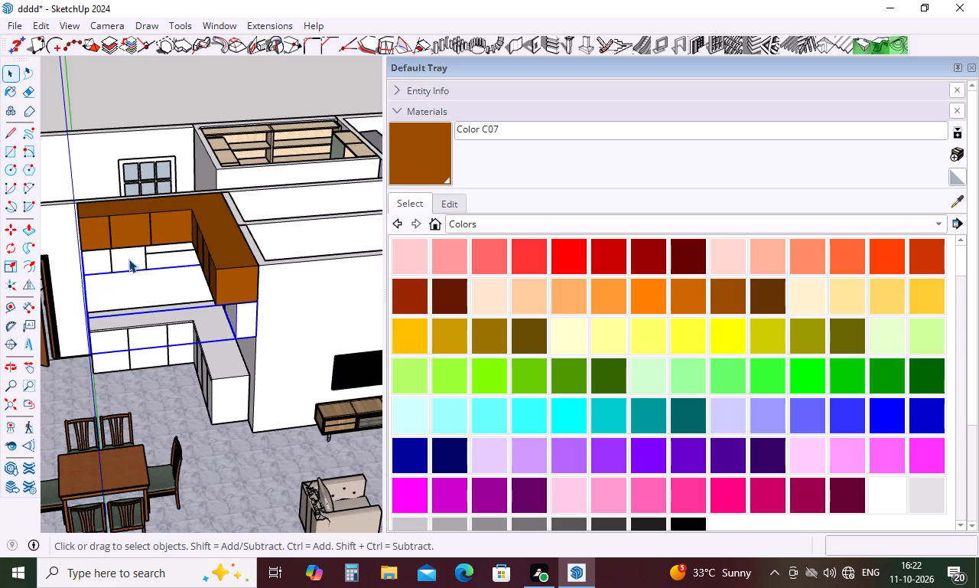
double_click(128, 259)
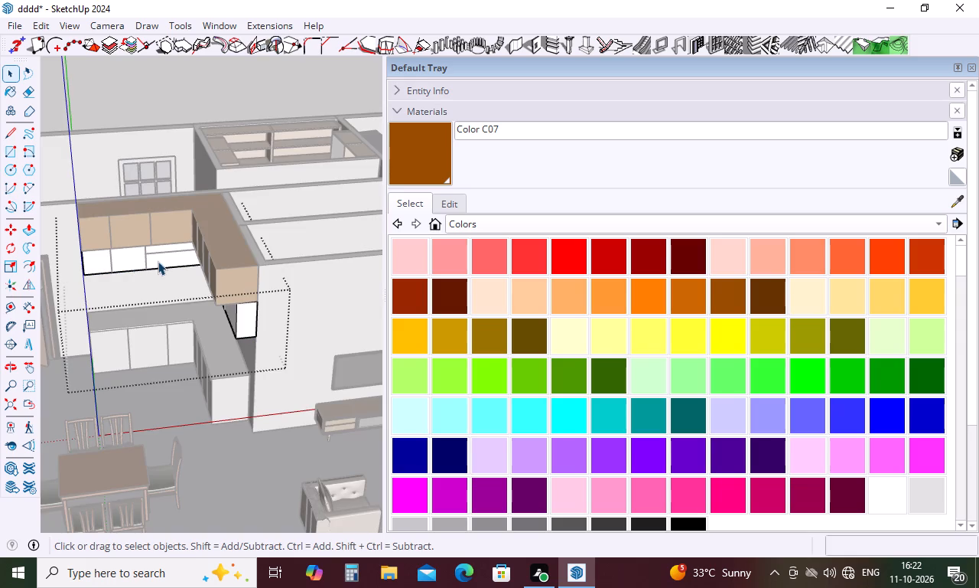
click(136, 263)
click(153, 311)
click(208, 450)
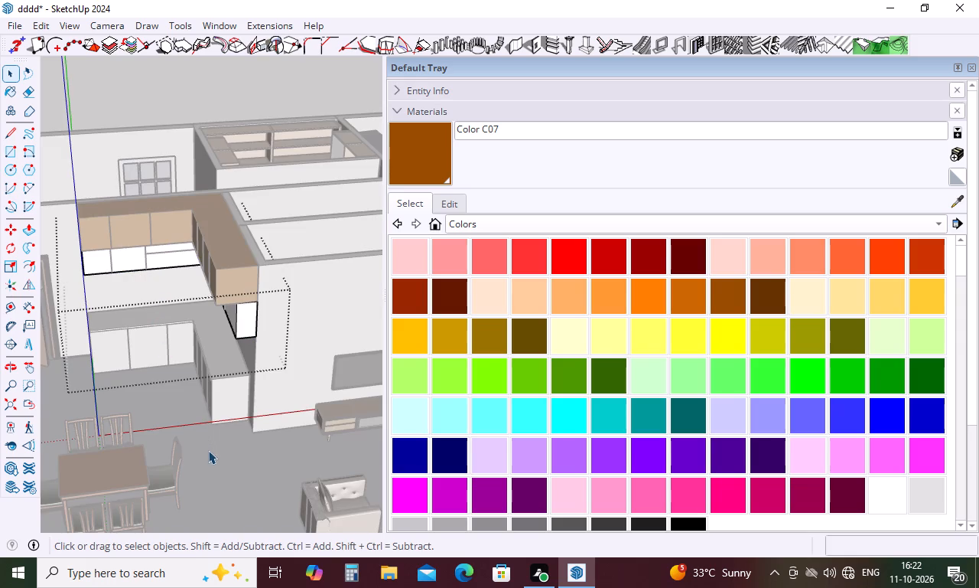
click(137, 263)
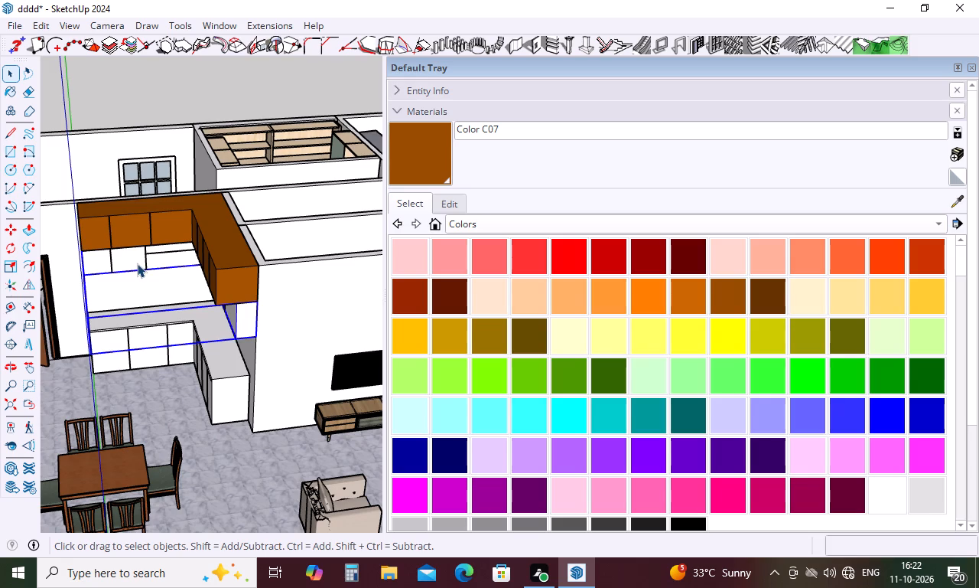
click(641, 291)
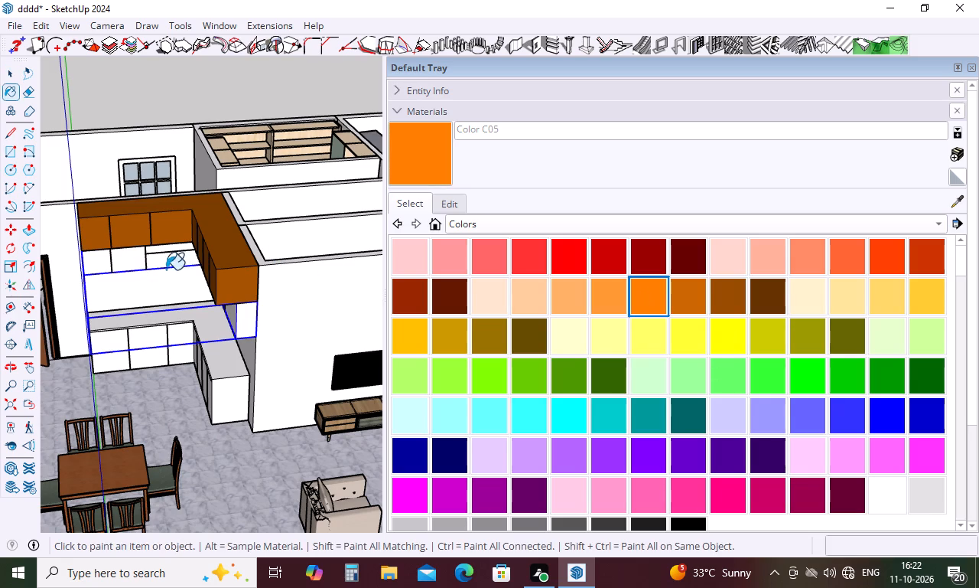
click(161, 261)
key(space)
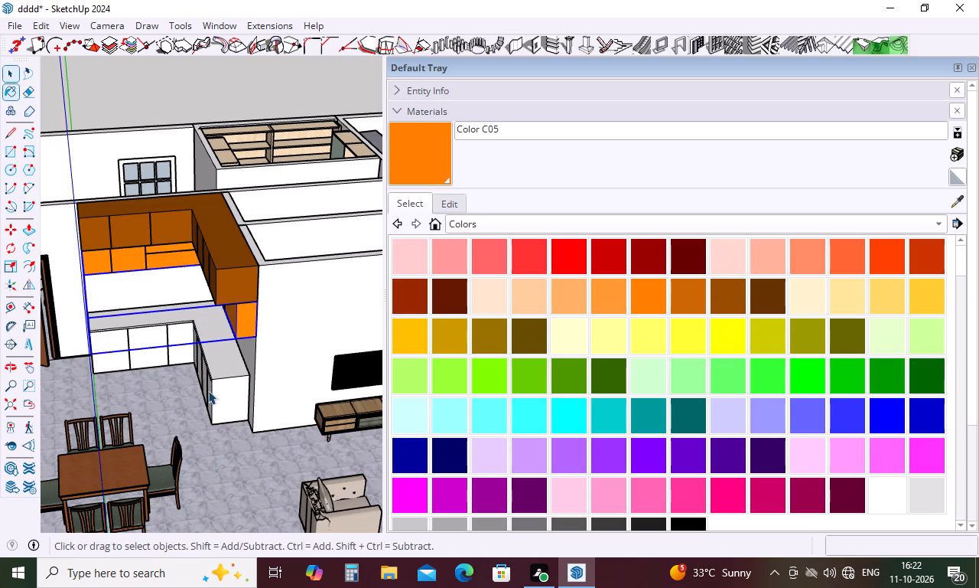
Open the kitchen's base cabinet group for editing and paint its L-shaped countertop with Color B02.
click(214, 420)
double_click(223, 362)
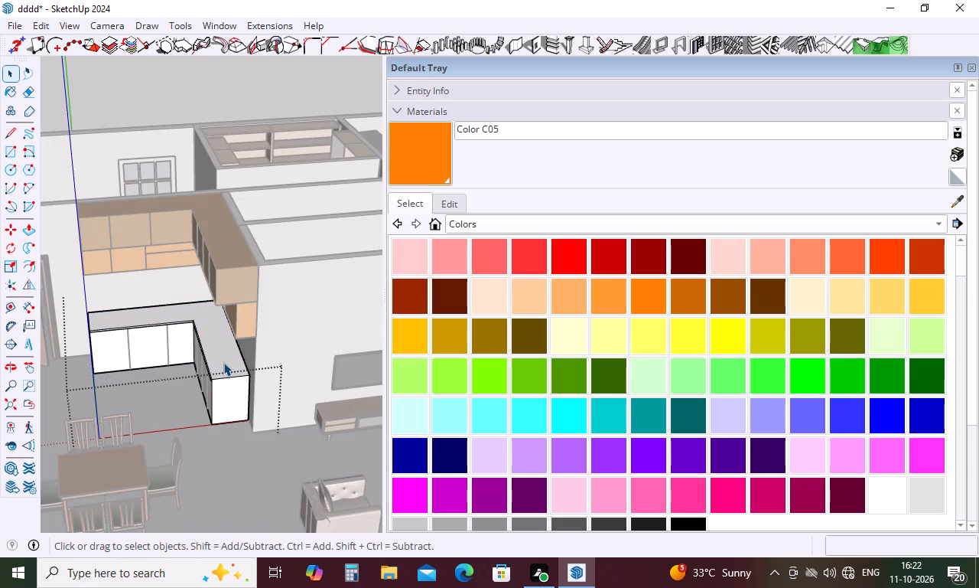
click(223, 362)
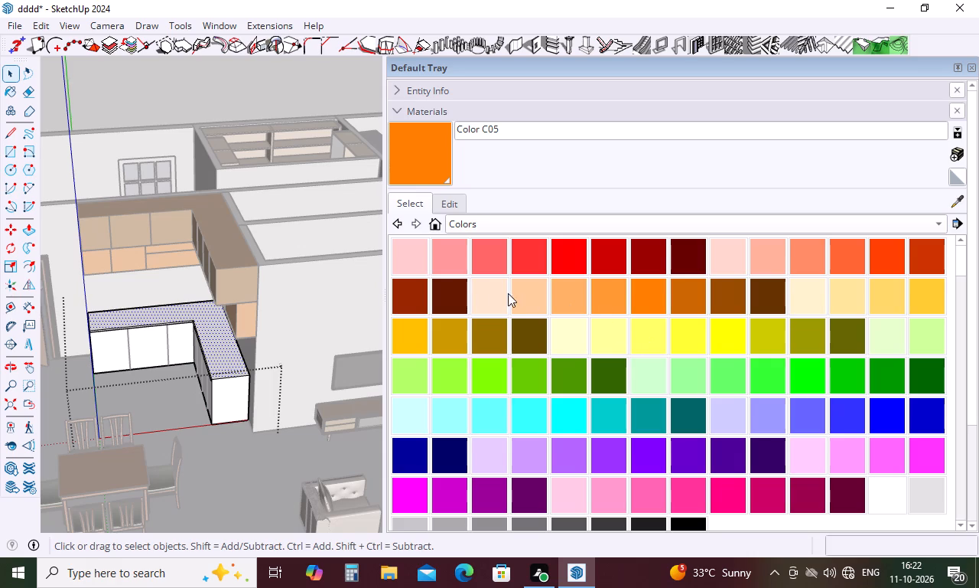
click(483, 292)
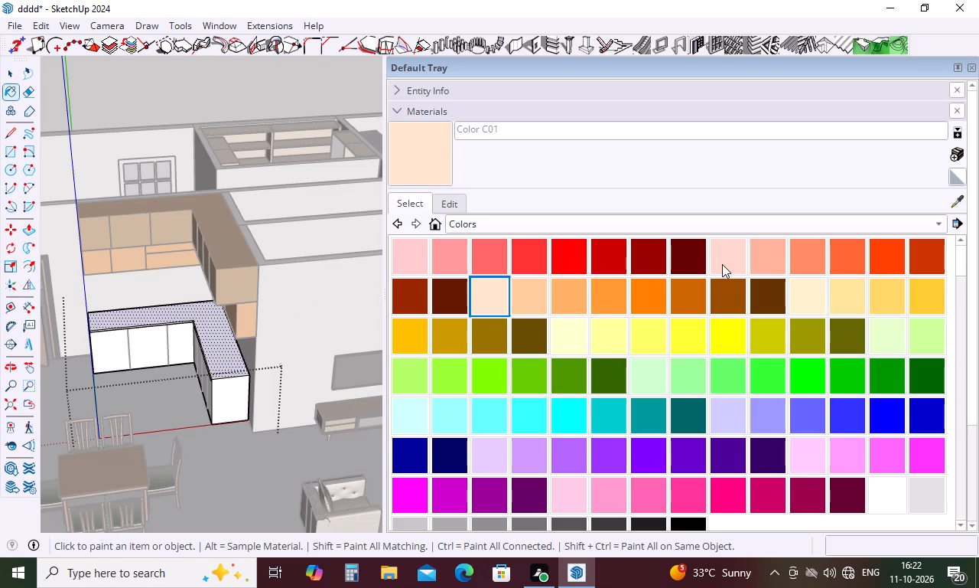
click(770, 267)
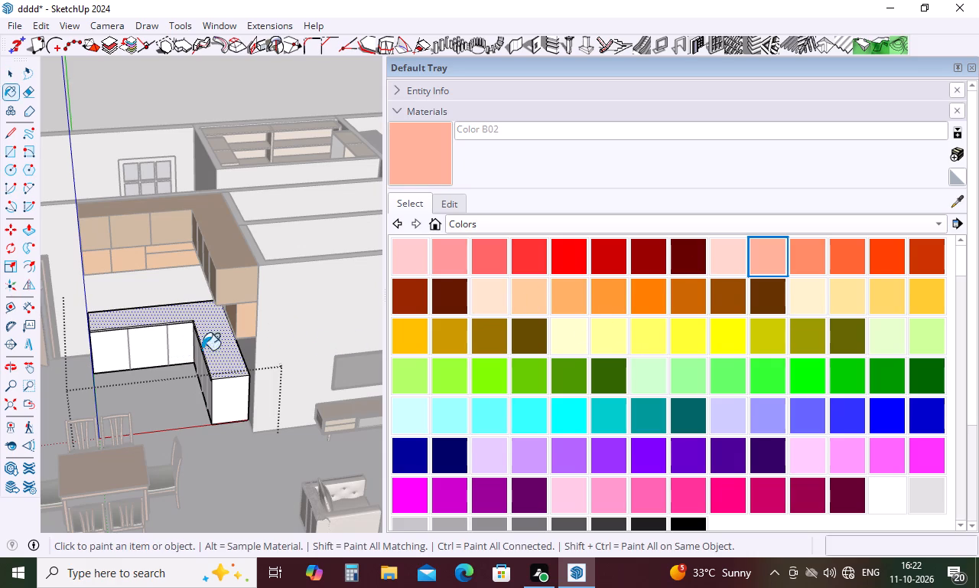
click(225, 342)
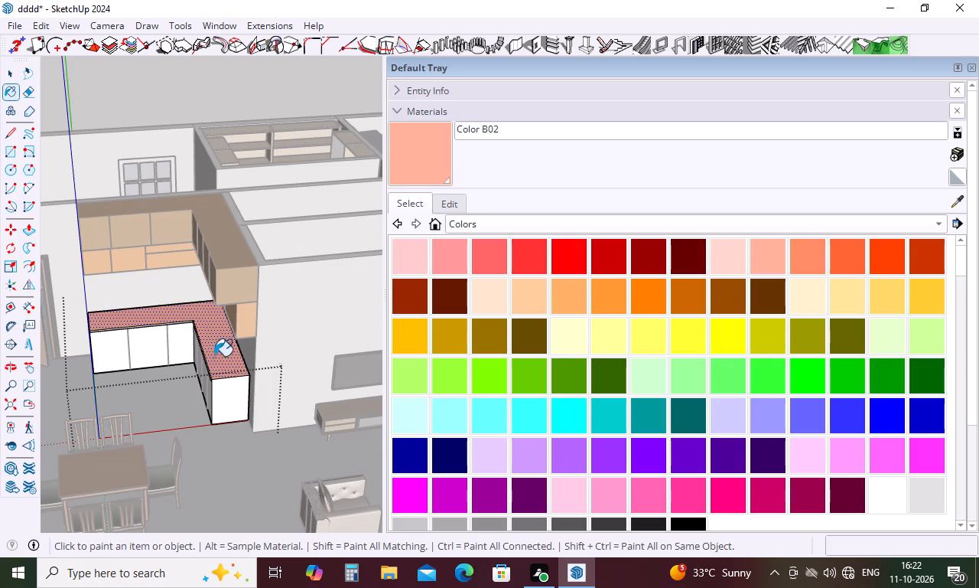
key(space)
Paint the base cabinets' door fronts on both legs of the L with Color C08, and close the group.
click(222, 404)
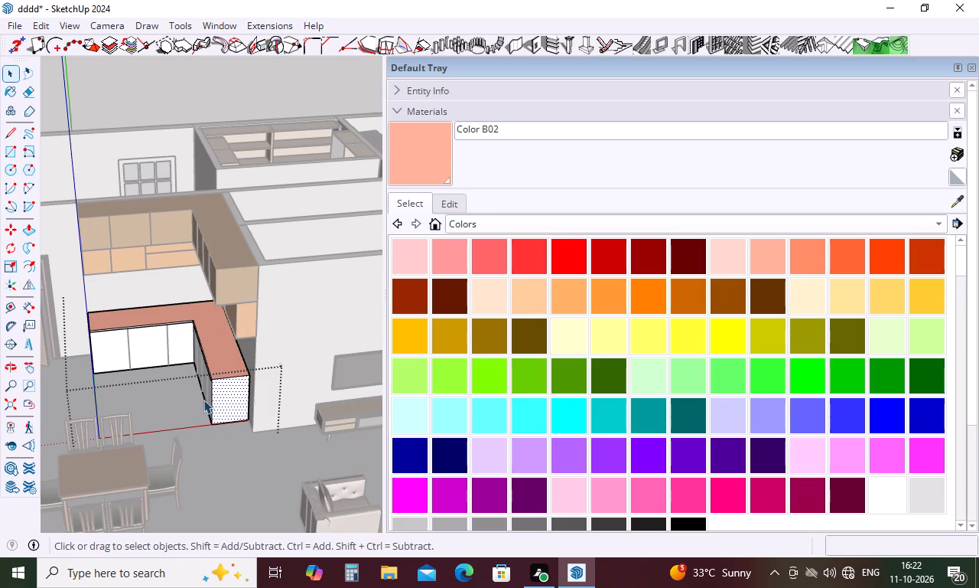
click(209, 391)
click(209, 391)
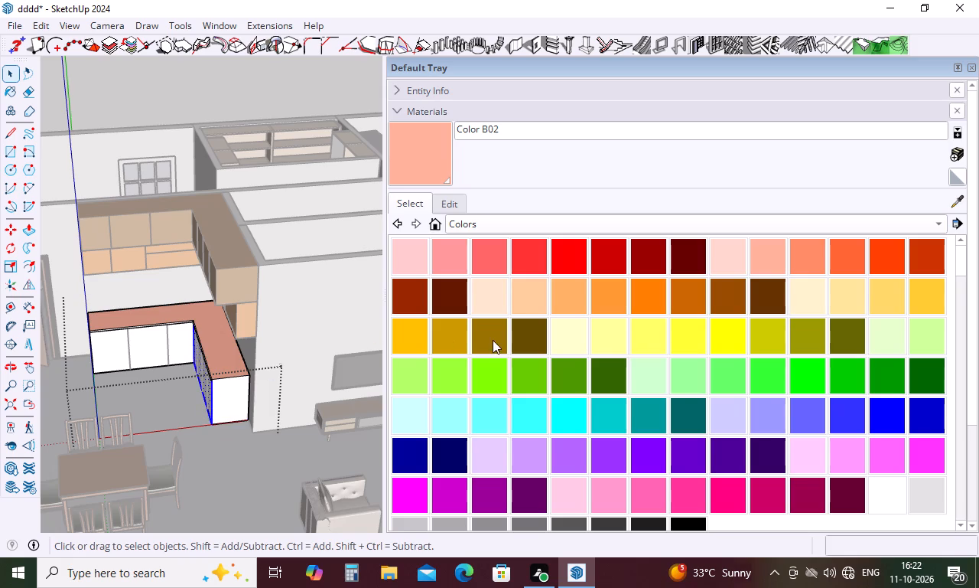
click(646, 302)
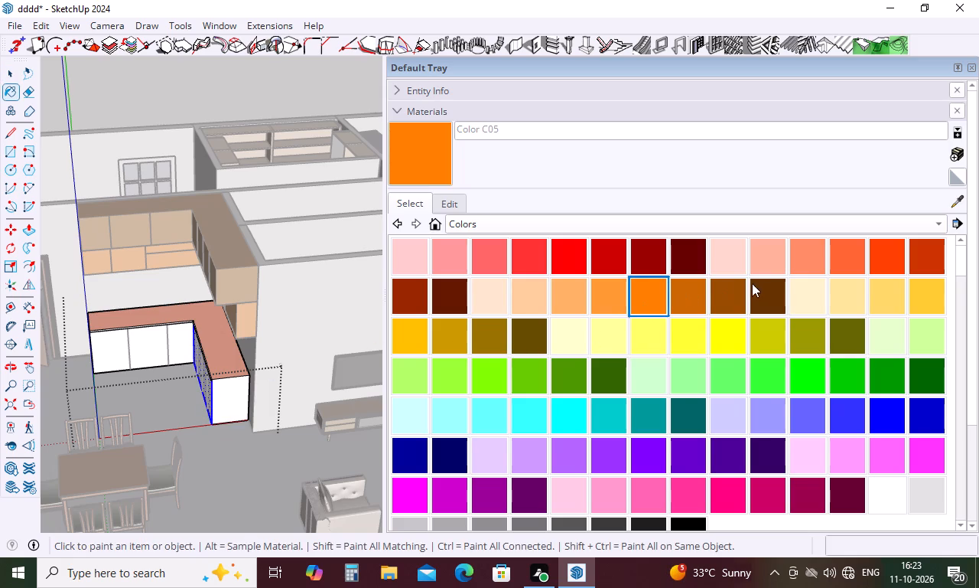
click(756, 283)
click(193, 352)
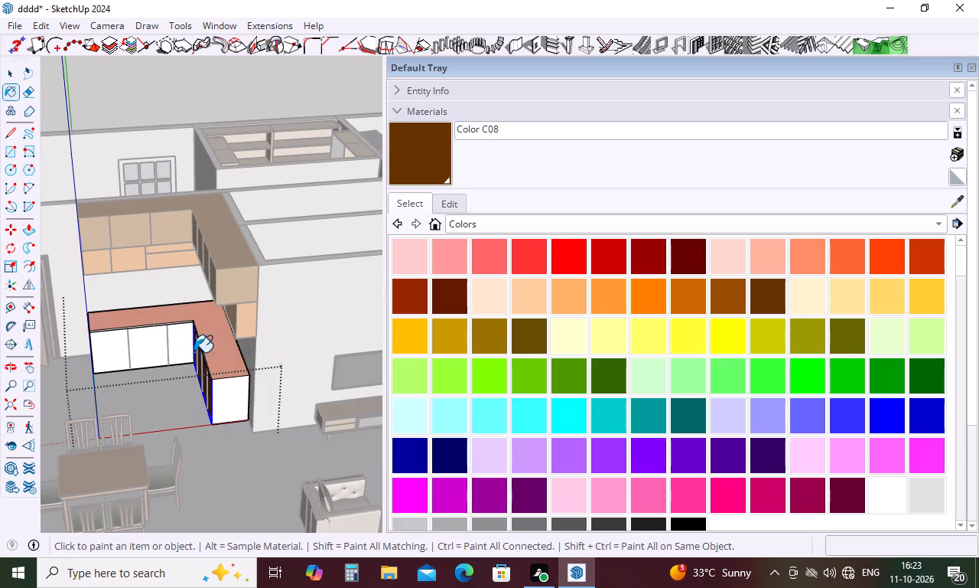
click(152, 342)
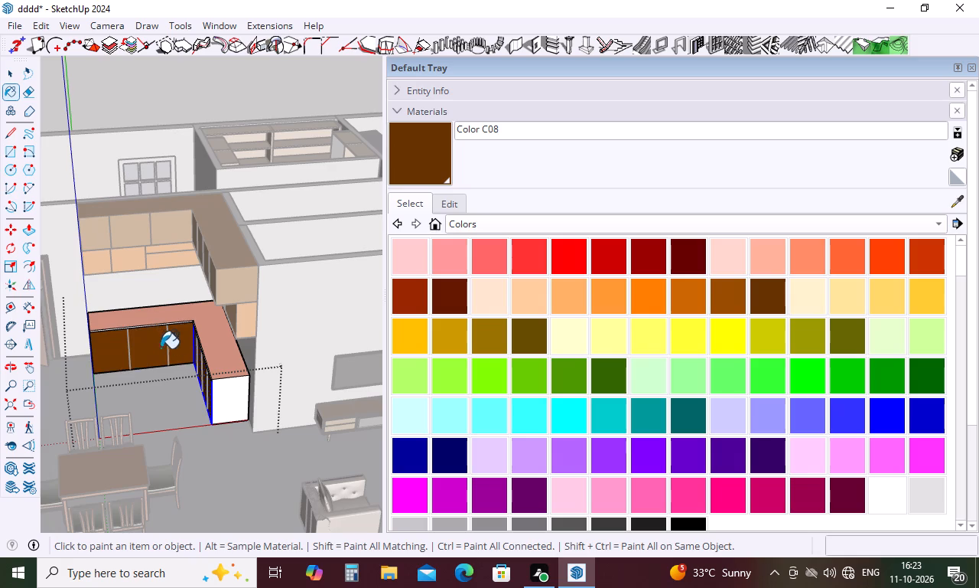
key(space)
click(229, 438)
scroll(242, 380, down, 9)
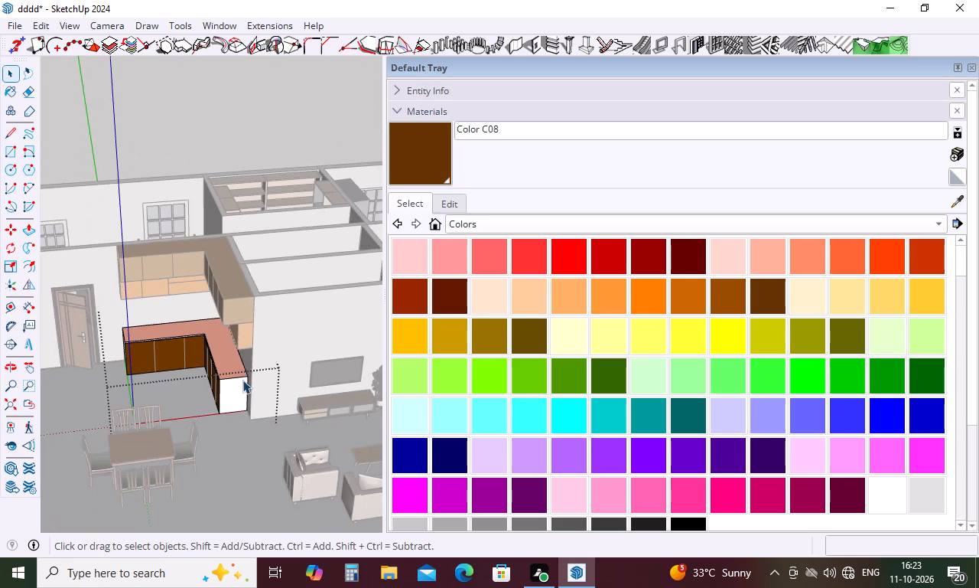
key(space)
click(223, 453)
Examine the painted kitchen and the overall house layout from several angles and distances.
scroll(220, 436, down, 8)
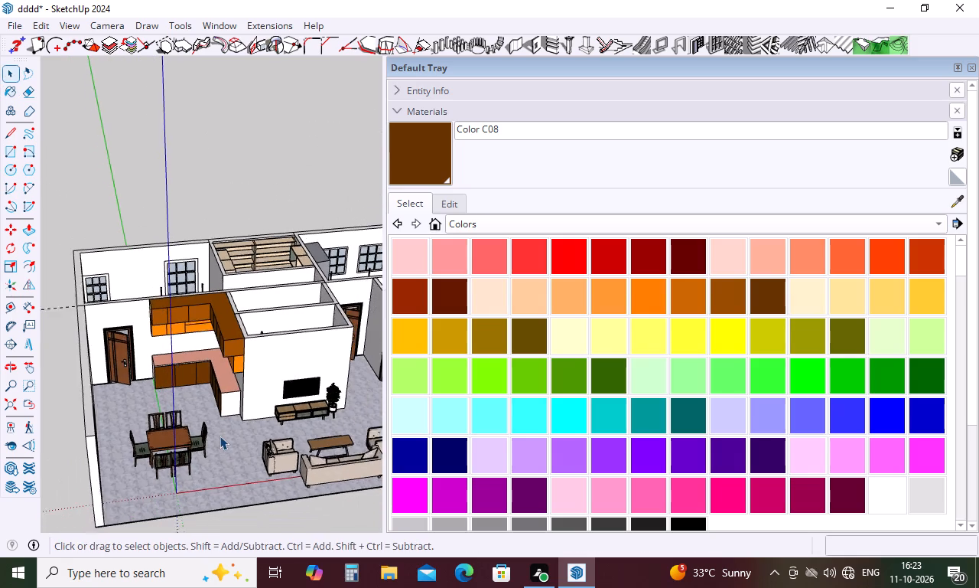
scroll(220, 433, down, 1)
middle_drag(220, 433, 158, 433)
scroll(158, 433, down, 4)
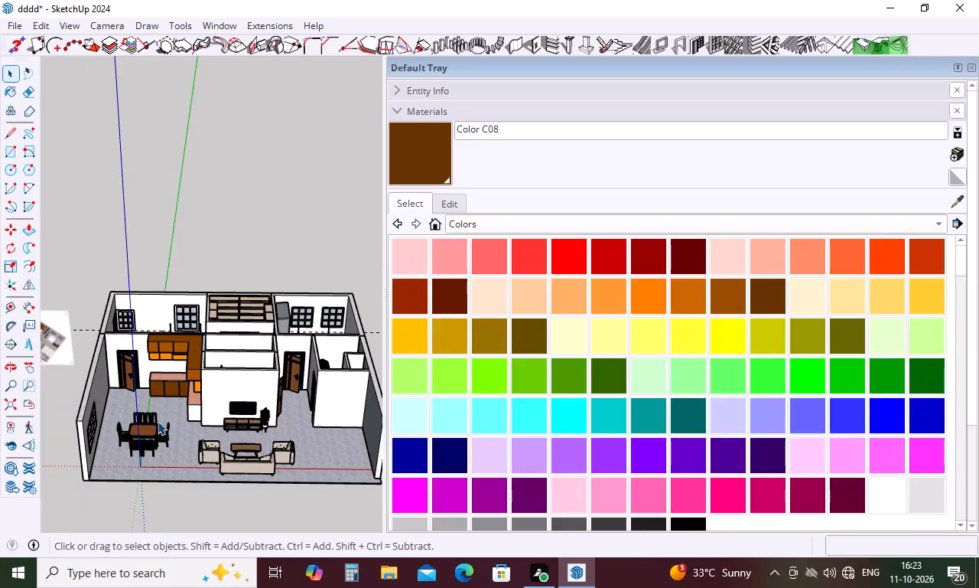
scroll(158, 421, down, 3)
middle_drag(218, 430, 201, 479)
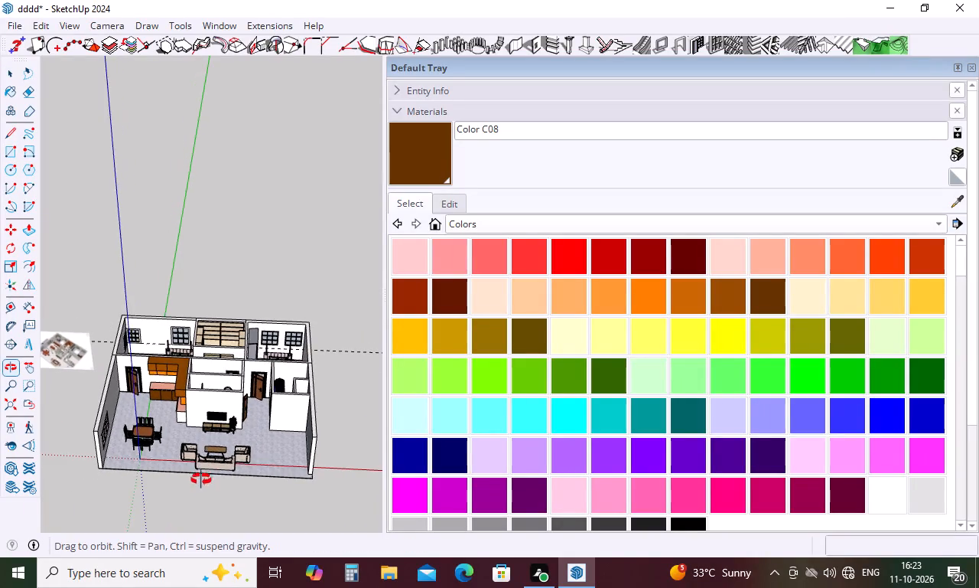
middle_drag(201, 479, 171, 540)
scroll(110, 403, up, 4)
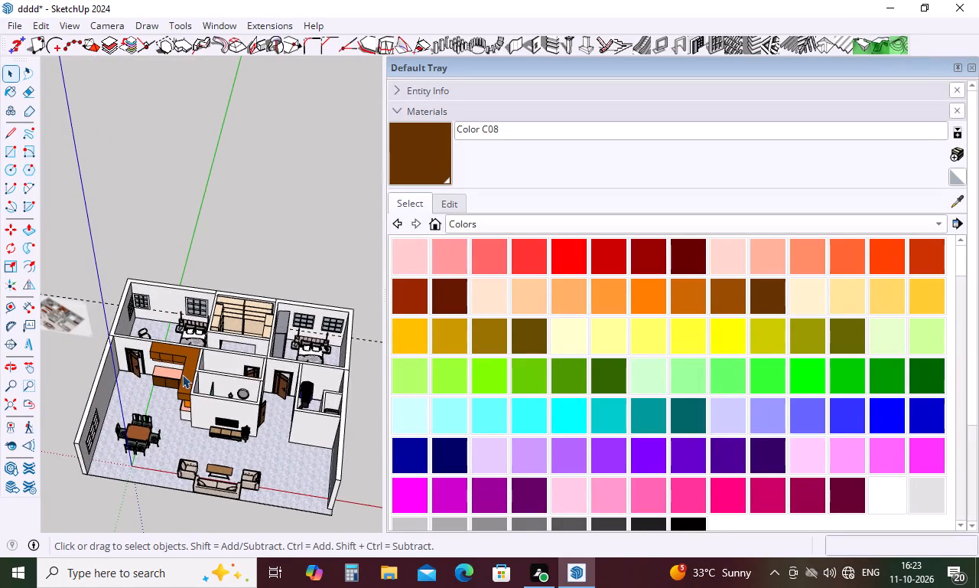
scroll(325, 353, up, 2)
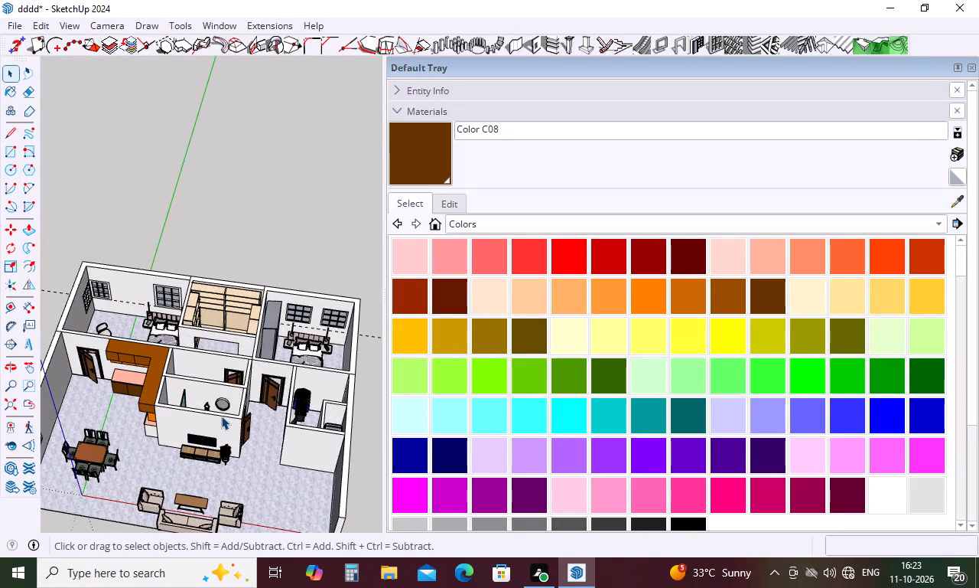
scroll(221, 416, up, 2)
middle_drag(221, 416, 219, 431)
scroll(255, 364, down, 3)
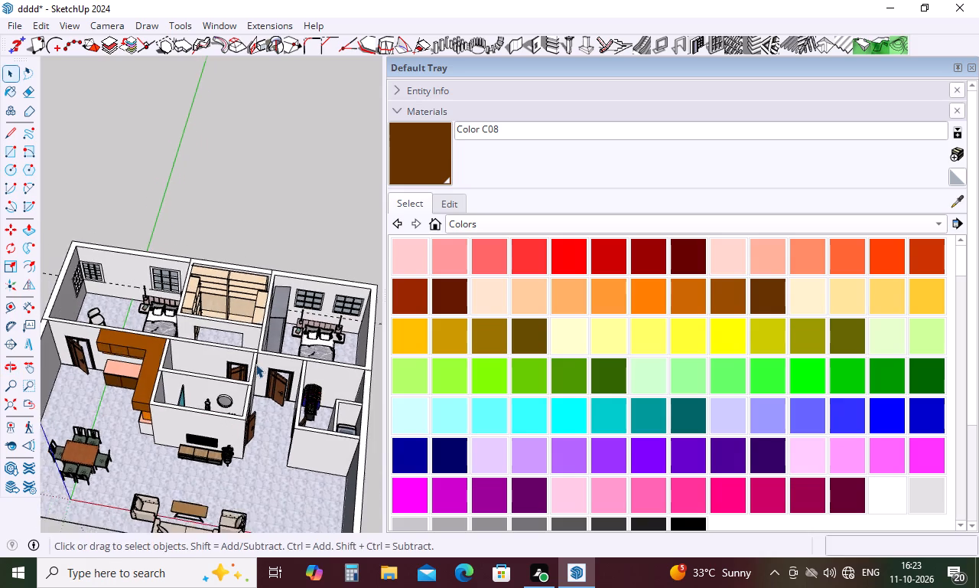
Save the model as dddd in the Documents folder, replacing the existing file.
key(ctrl+s)
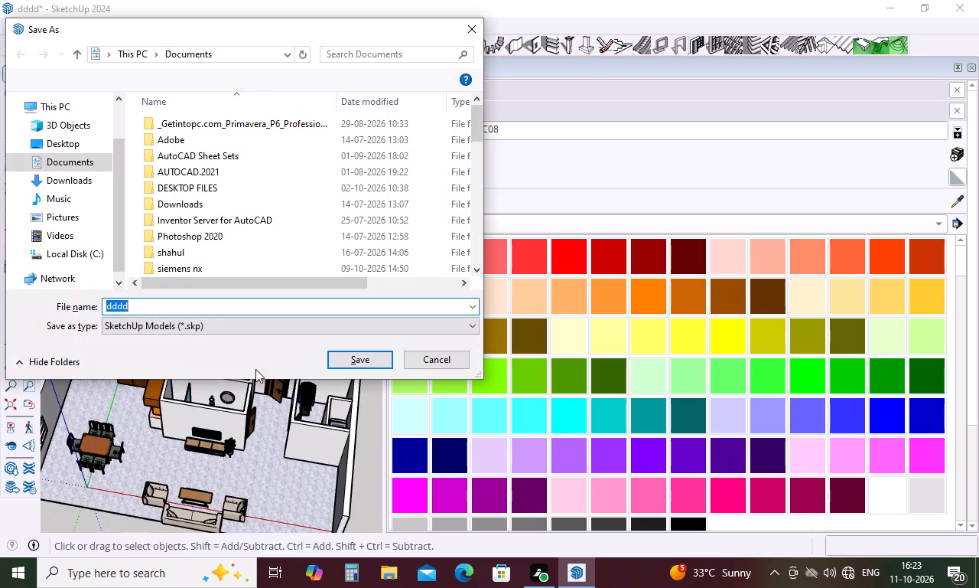
key(Return)
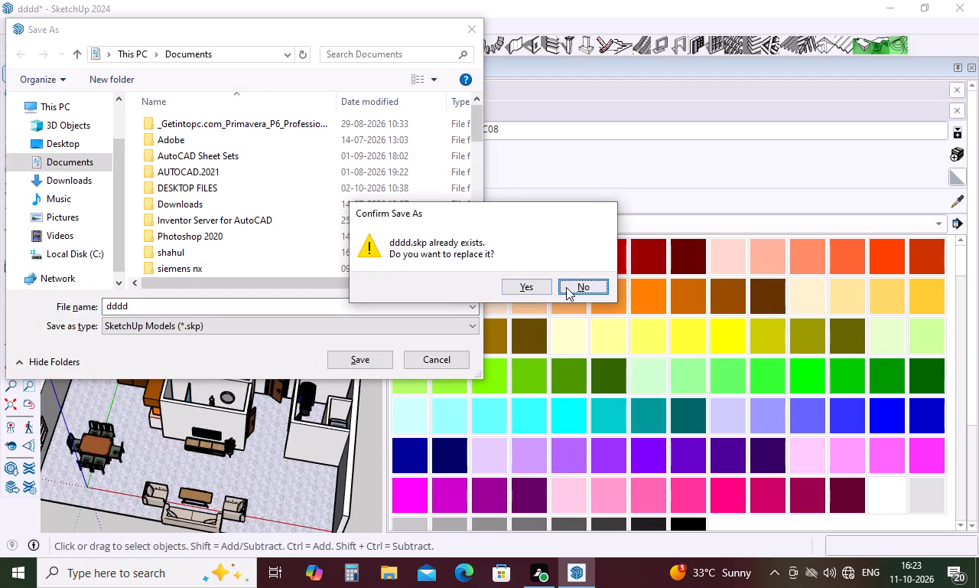
click(535, 287)
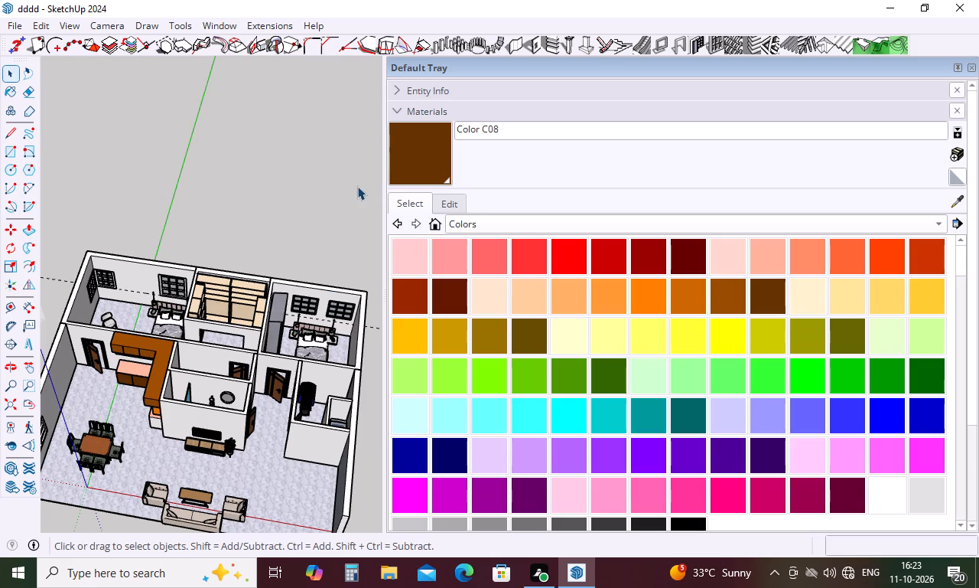
Close the Default Tray to give the model the full workspace.
click(974, 68)
Examine the whole furnished house from above, checking every room's layout and the floor and cabinet finishes.
scroll(720, 214, down, 2)
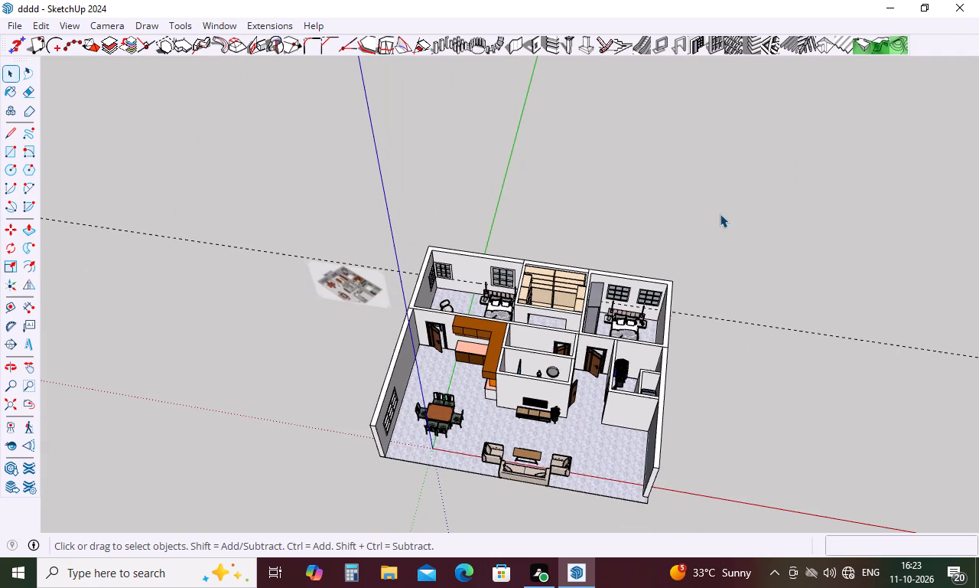
scroll(519, 452, up, 5)
middle_drag(658, 362, 651, 368)
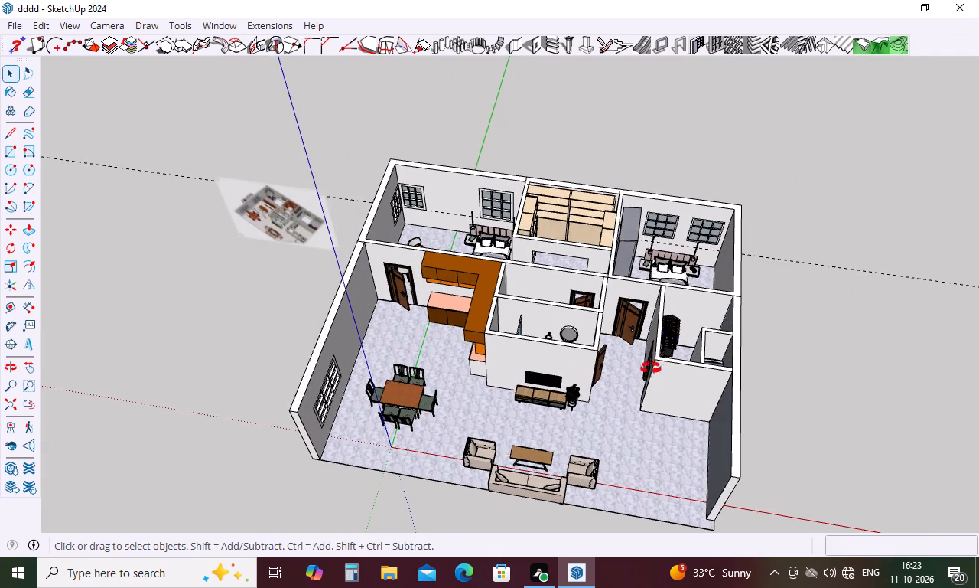
middle_drag(651, 368, 619, 404)
scroll(614, 400, up, 1)
scroll(596, 354, down, 4)
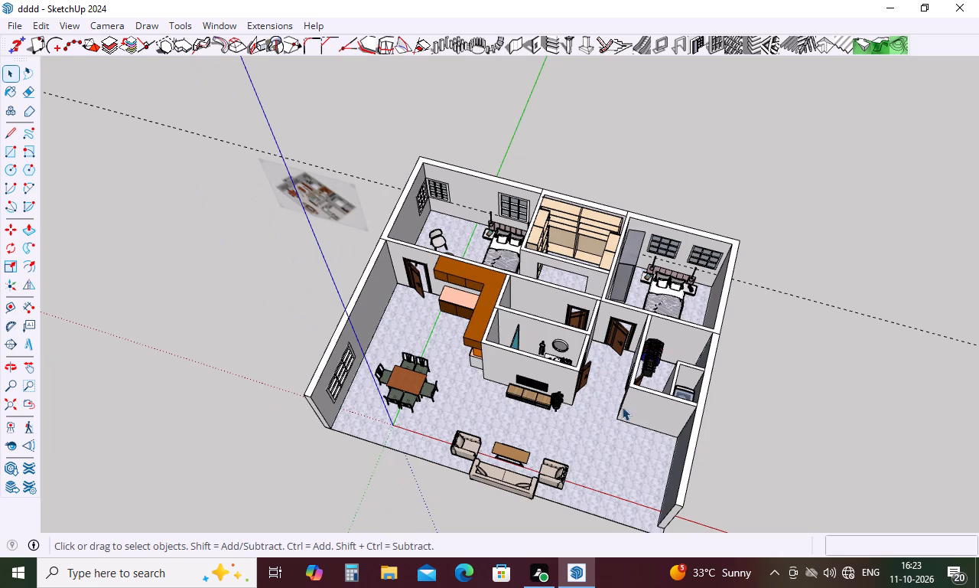
scroll(668, 510, up, 2)
middle_drag(671, 499, 633, 535)
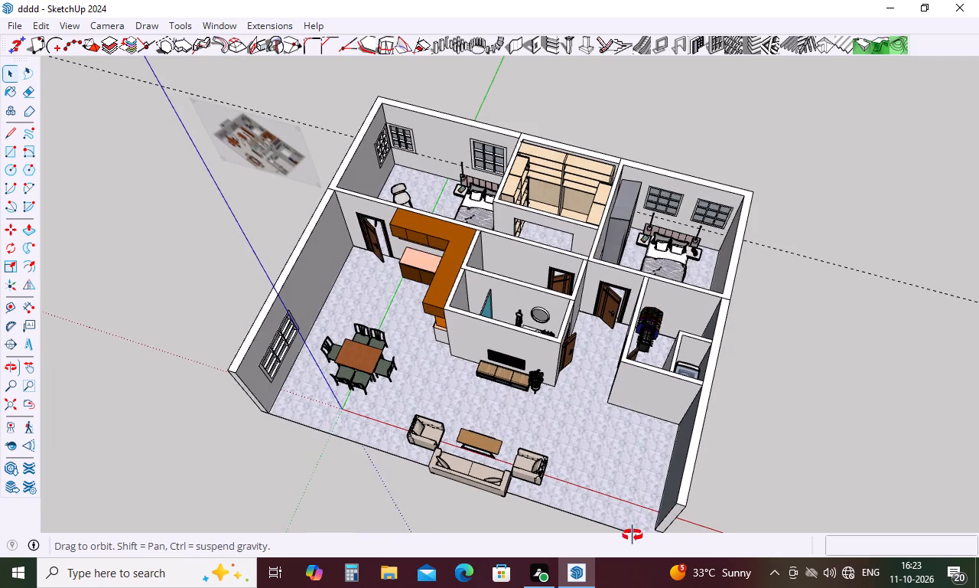
middle_drag(633, 535, 629, 543)
middle_drag(677, 390, 597, 487)
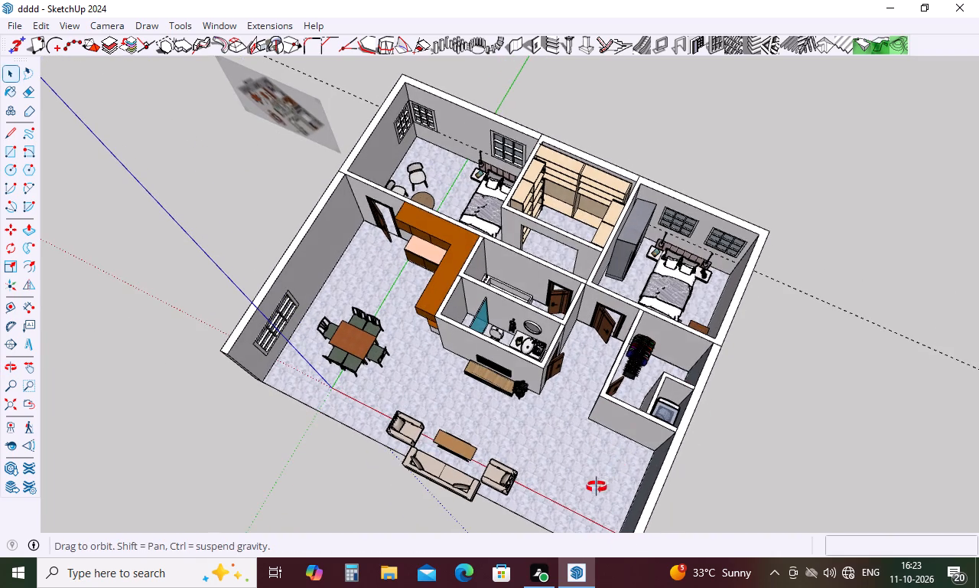
middle_drag(597, 487, 590, 492)
middle_drag(586, 367, 610, 322)
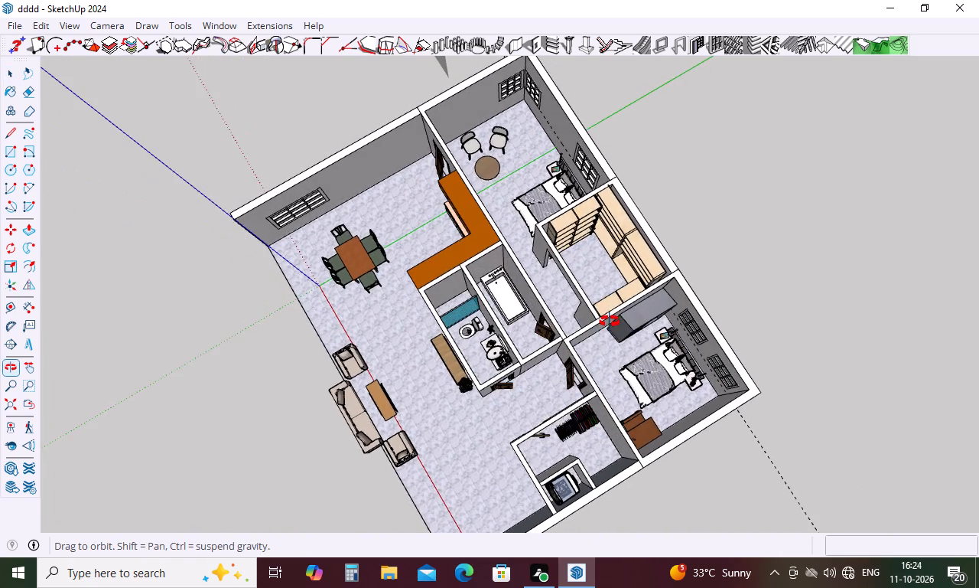
Print the current overhead view with Microsoft Print to PDF, previewing the page first, and save it as dddd in Documents.
middle_drag(610, 322, 612, 299)
scroll(528, 132, up, 2)
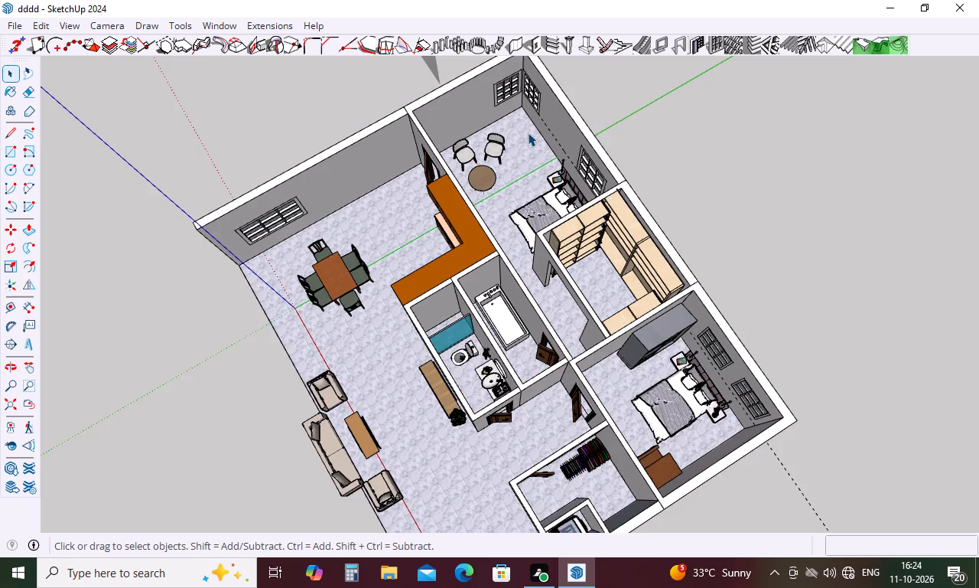
scroll(528, 132, down, 1)
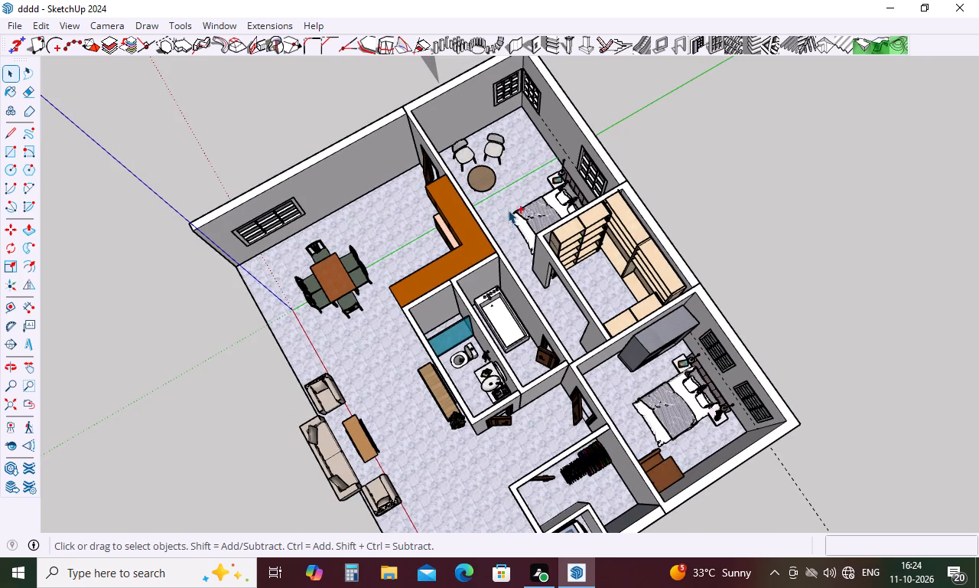
key(ctrl+p)
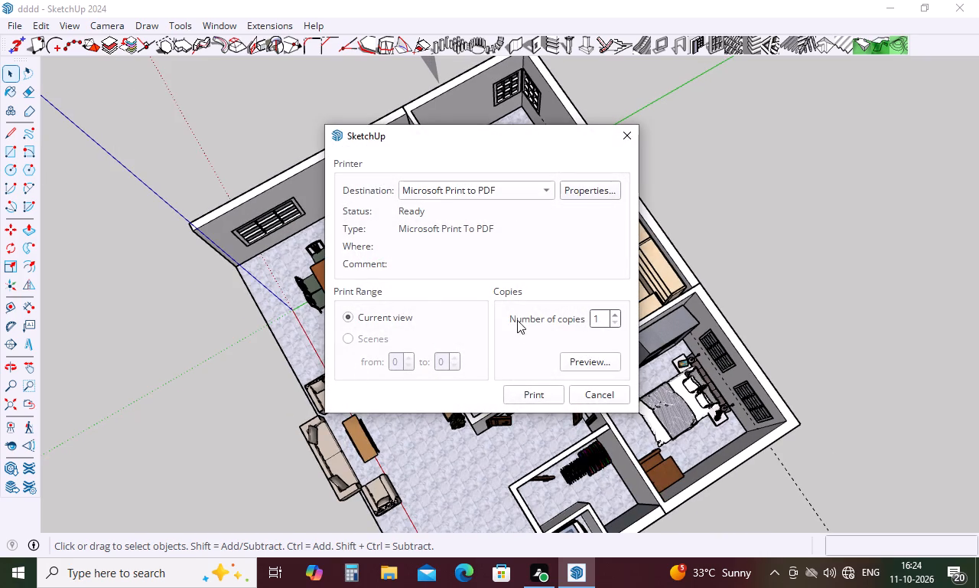
click(577, 362)
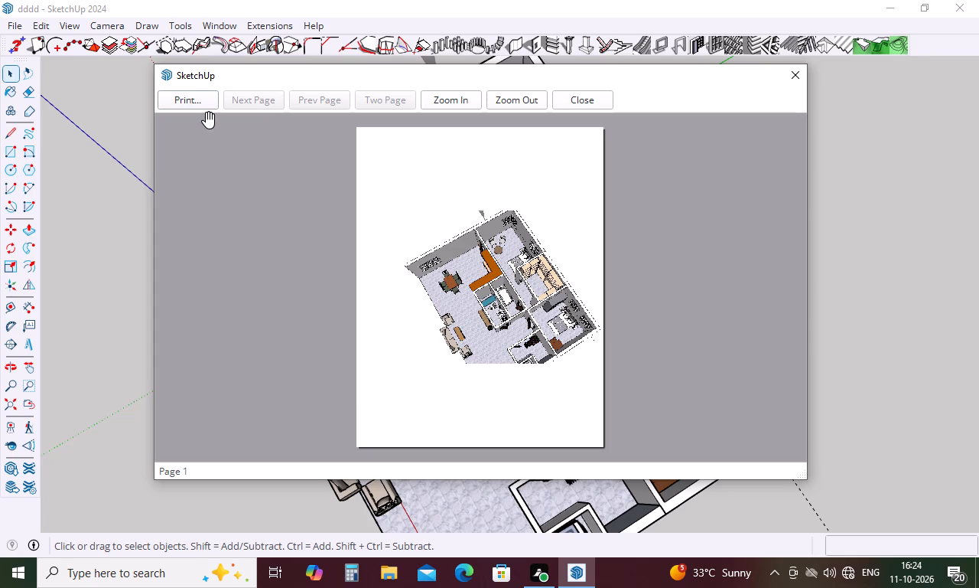
click(210, 100)
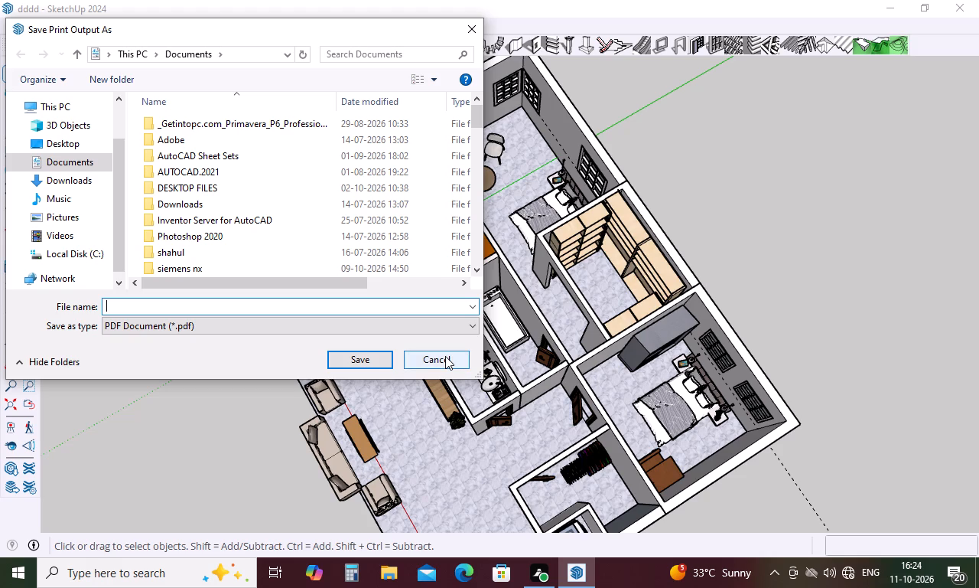
text(ddd)
key(d)
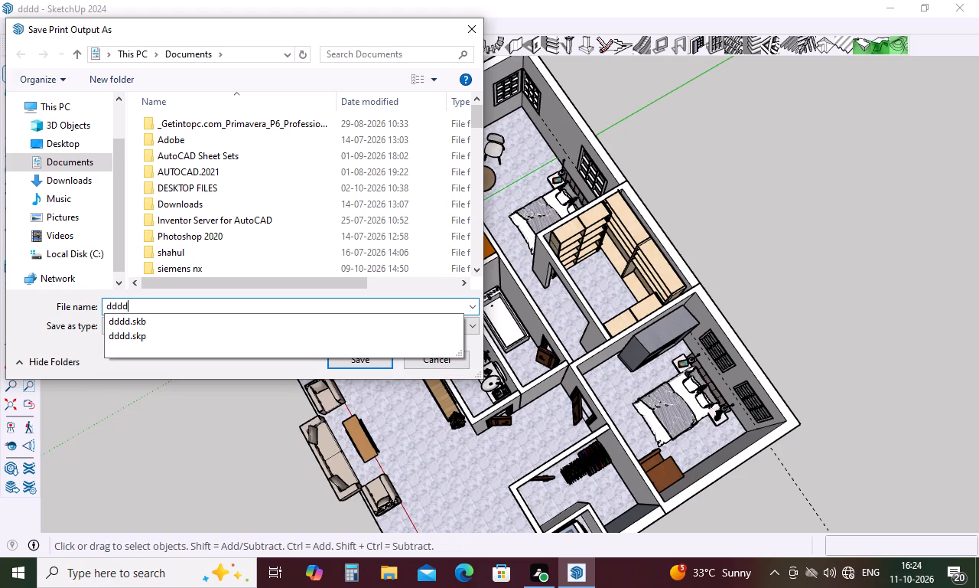
key(Return)
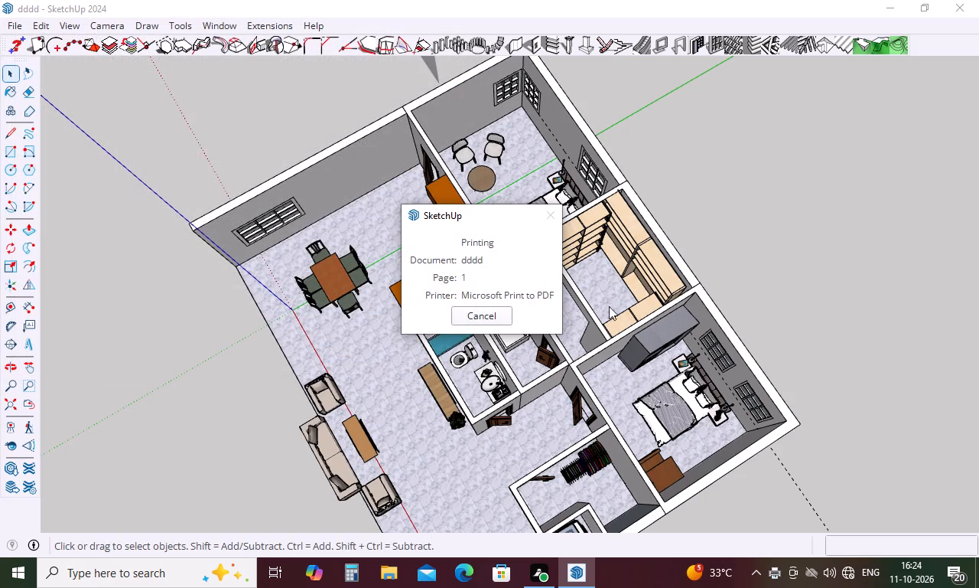
click(468, 318)
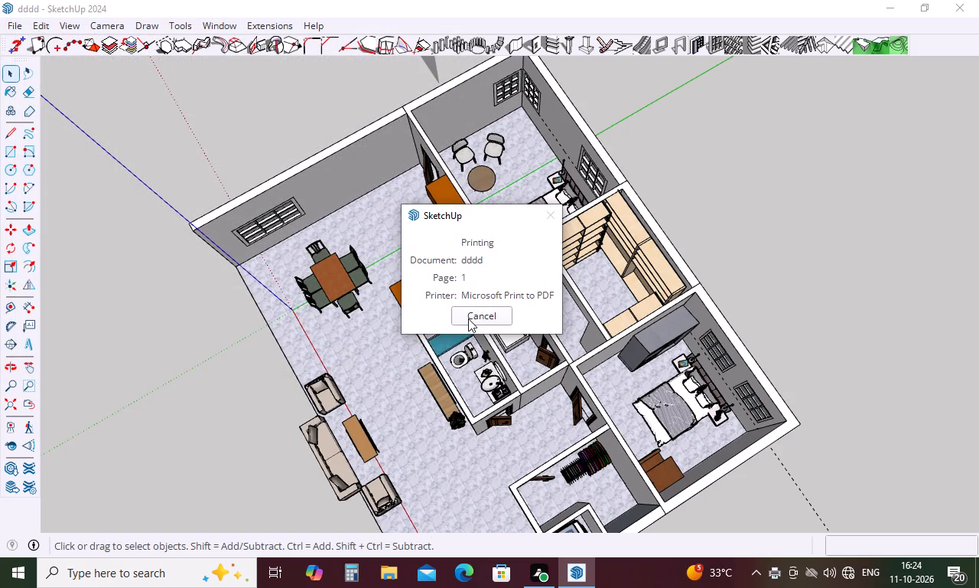
click(473, 313)
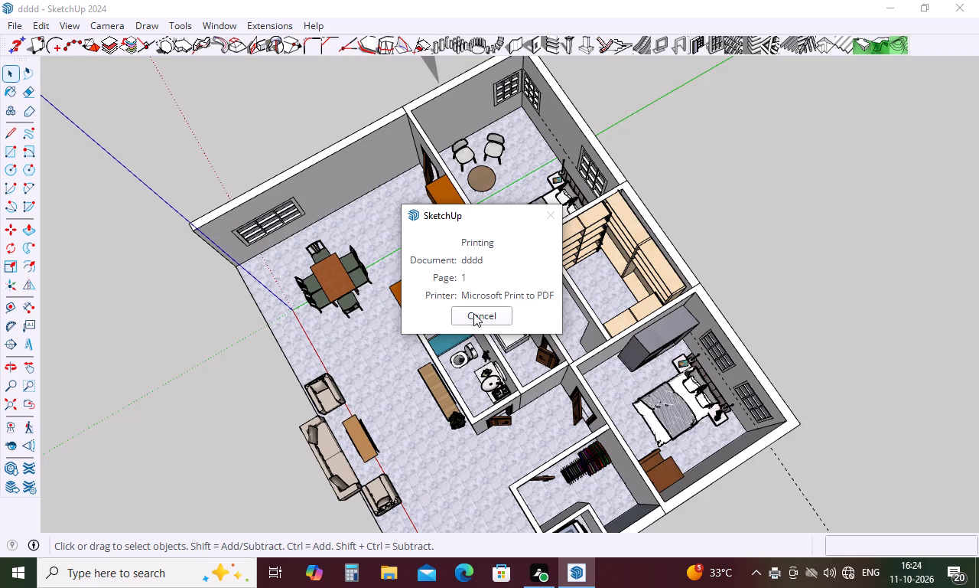
click(473, 313)
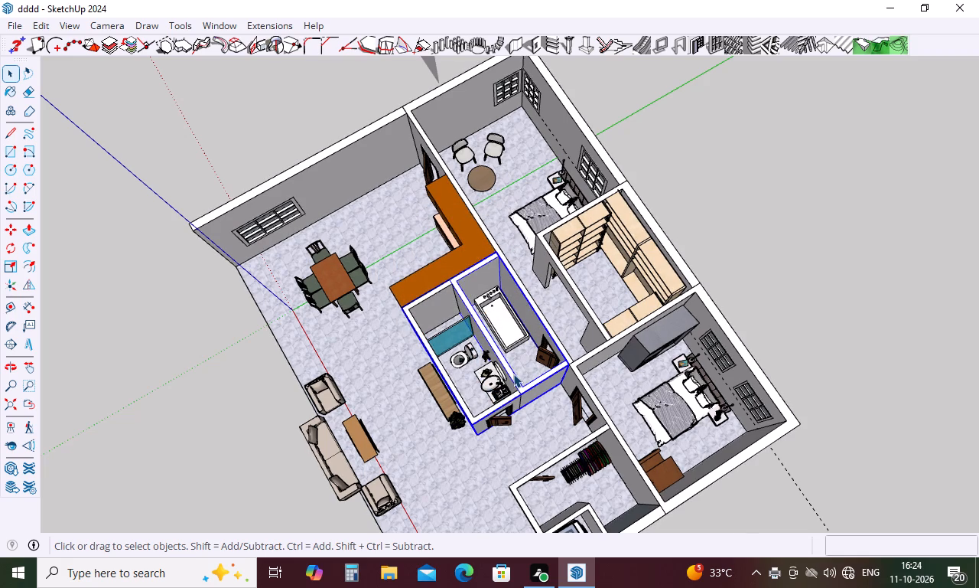
Look over the printed house page in dddd.pdf in Acrobat Reader and return to SketchUp.
scroll(538, 327, down, 1)
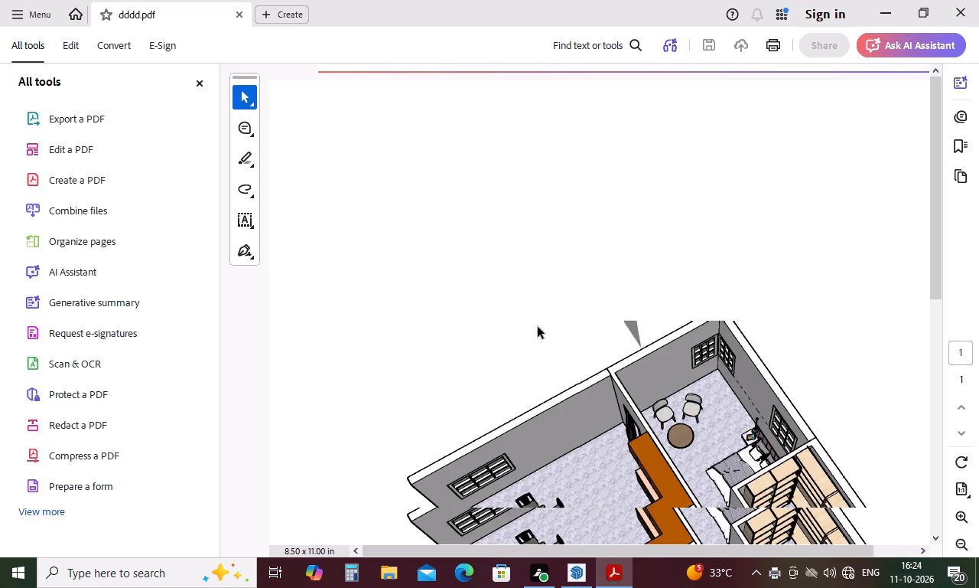
scroll(538, 327, down, 3)
middle_drag(542, 327, 633, 341)
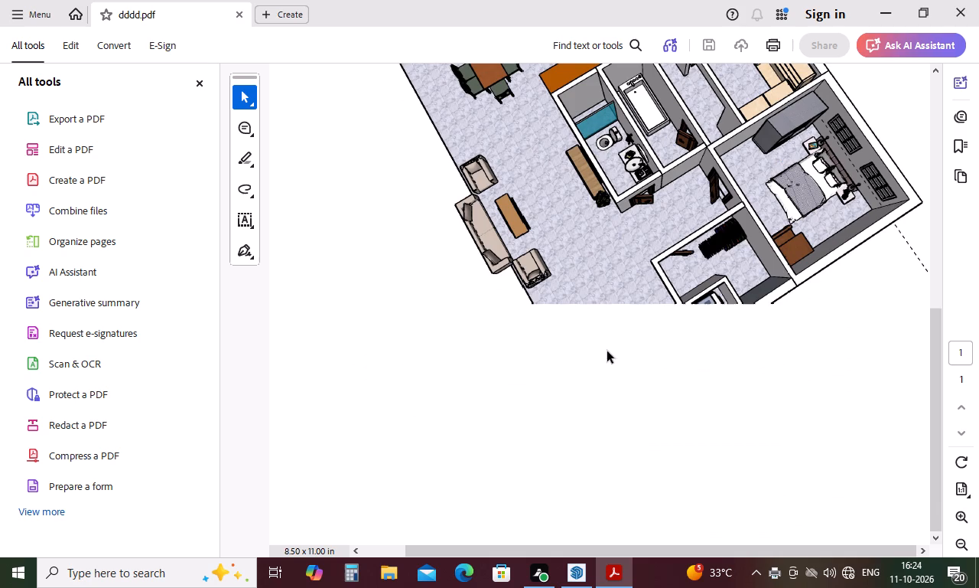
click(568, 572)
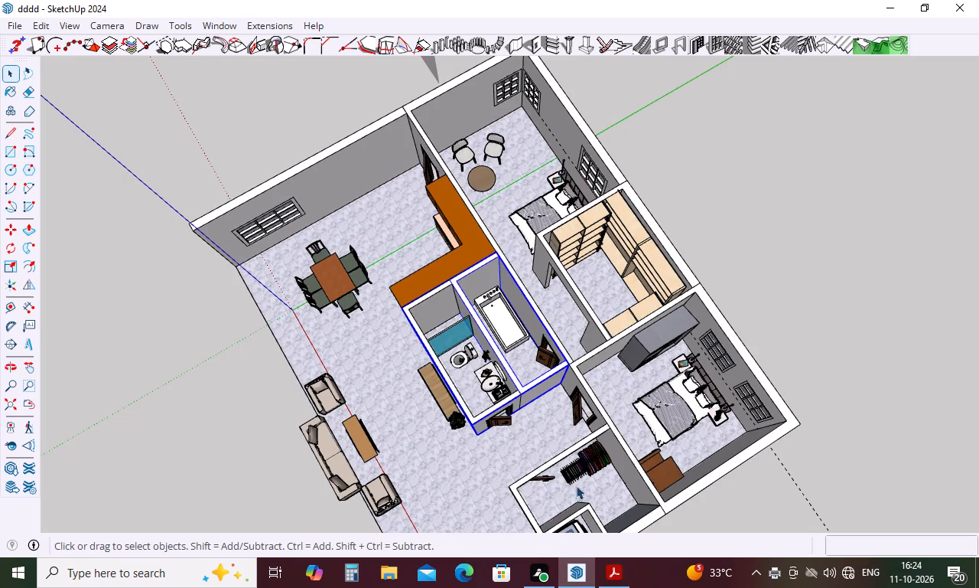
Delete the floor plan reference image standing outside the house, beyond the bedroom with the two chairs.
middle_drag(579, 480, 667, 449)
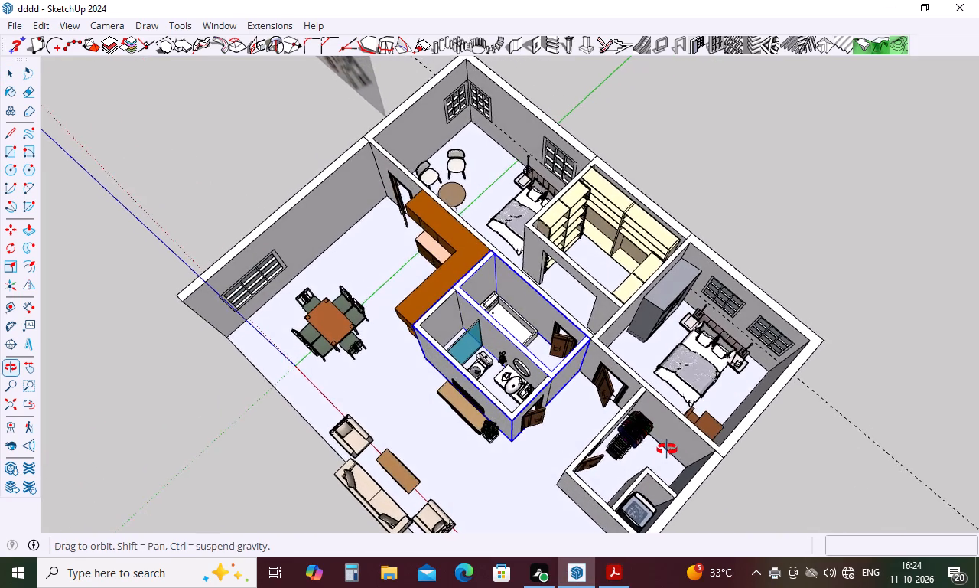
middle_drag(667, 449, 691, 434)
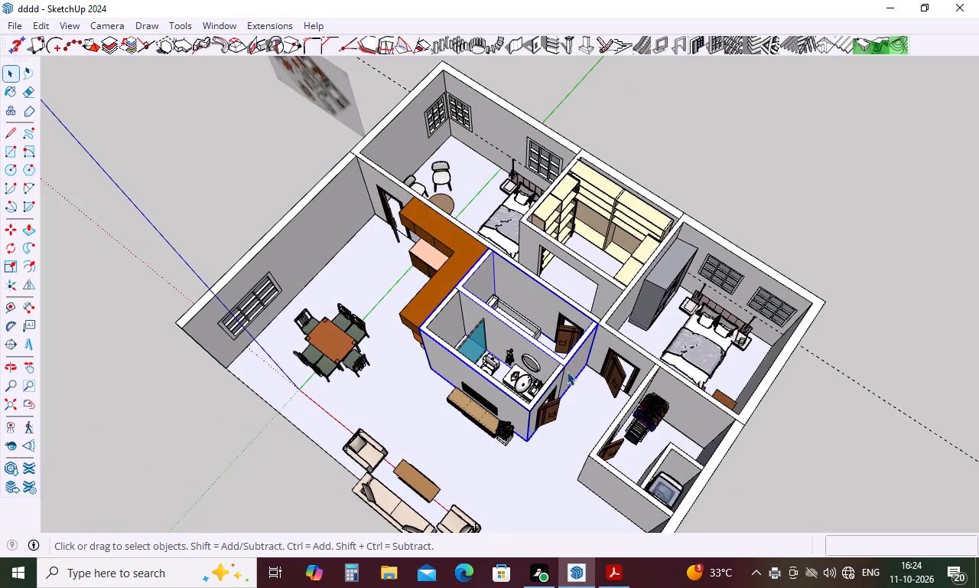
scroll(566, 371, up, 2)
middle_drag(566, 371, 553, 403)
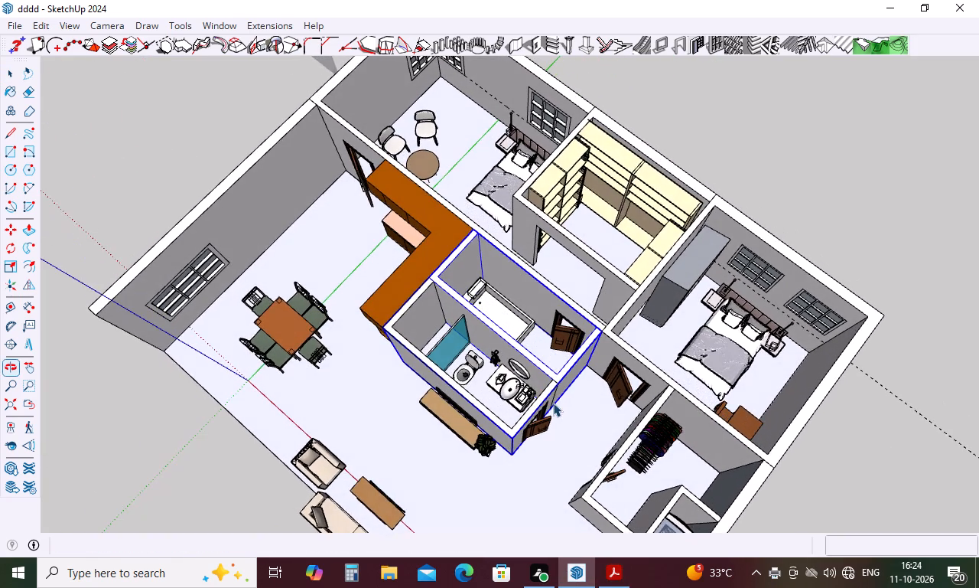
scroll(559, 372, down, 8)
middle_drag(581, 454, 652, 445)
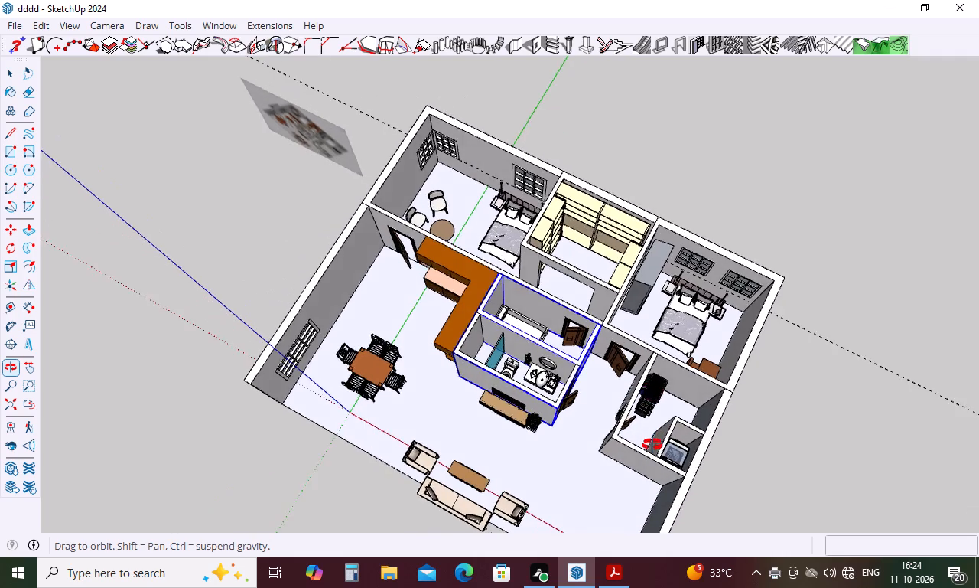
middle_drag(652, 445, 634, 440)
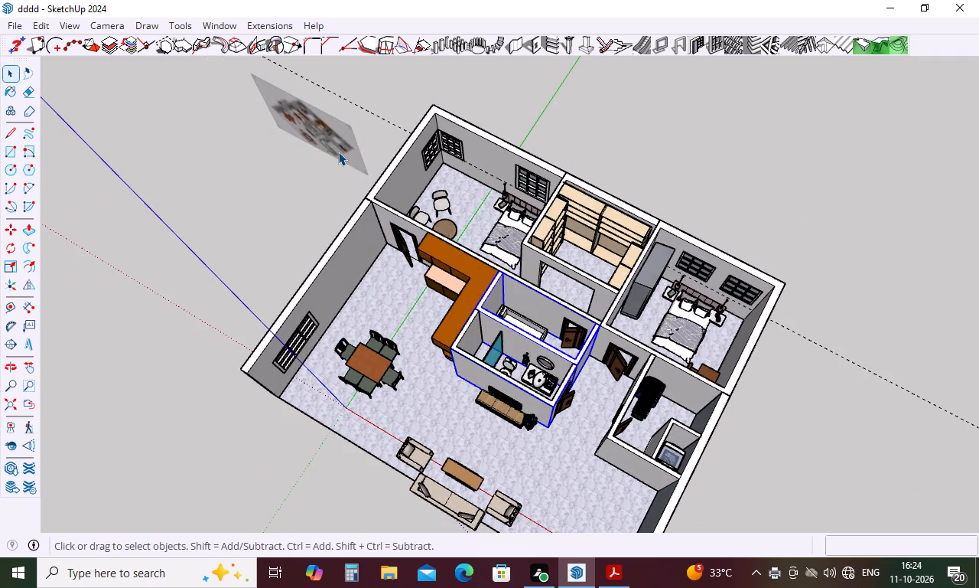
click(338, 152)
key(Delete)
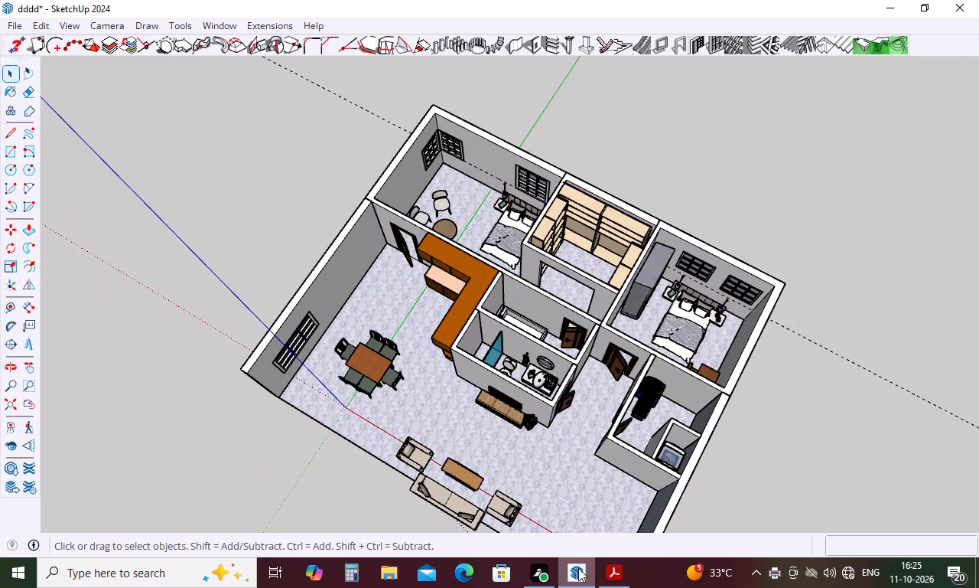
Save the dddd model.
key(ctrl+s)
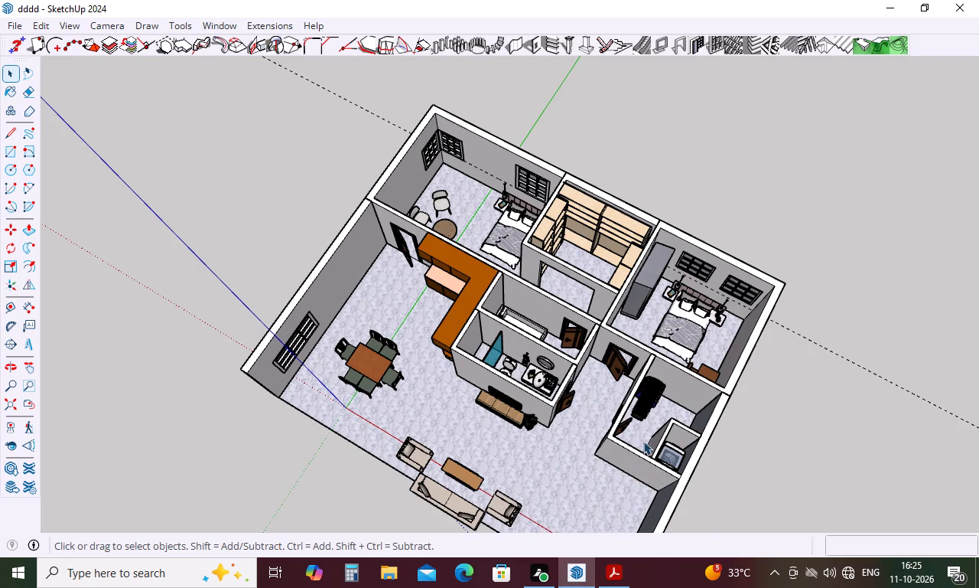
Allow the PC to be discoverable by other devices on Network 4.
click(857, 282)
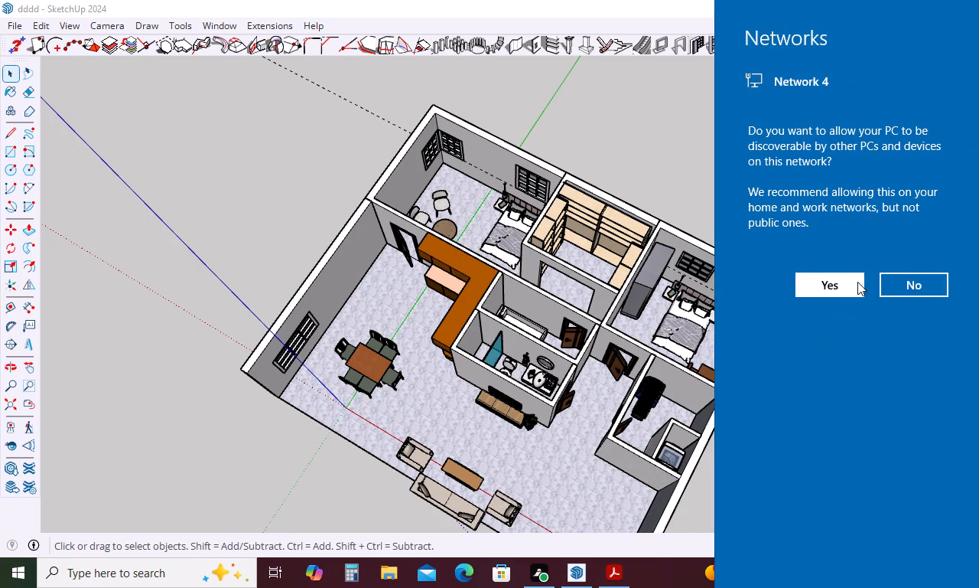